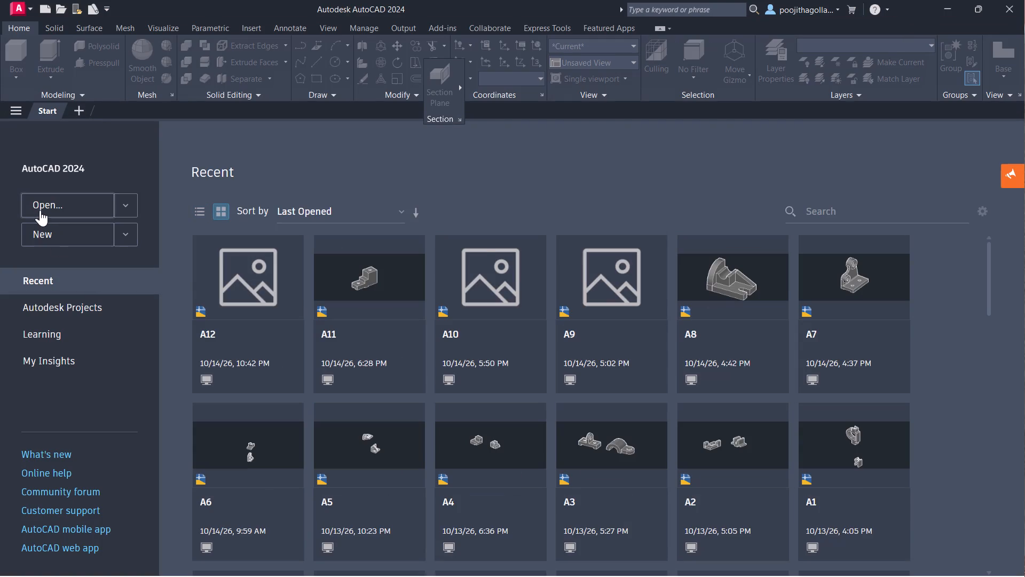
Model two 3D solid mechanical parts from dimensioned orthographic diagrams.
Start a new blank drawing.
{"action": "left_click", "coordinate": [51, 231]}
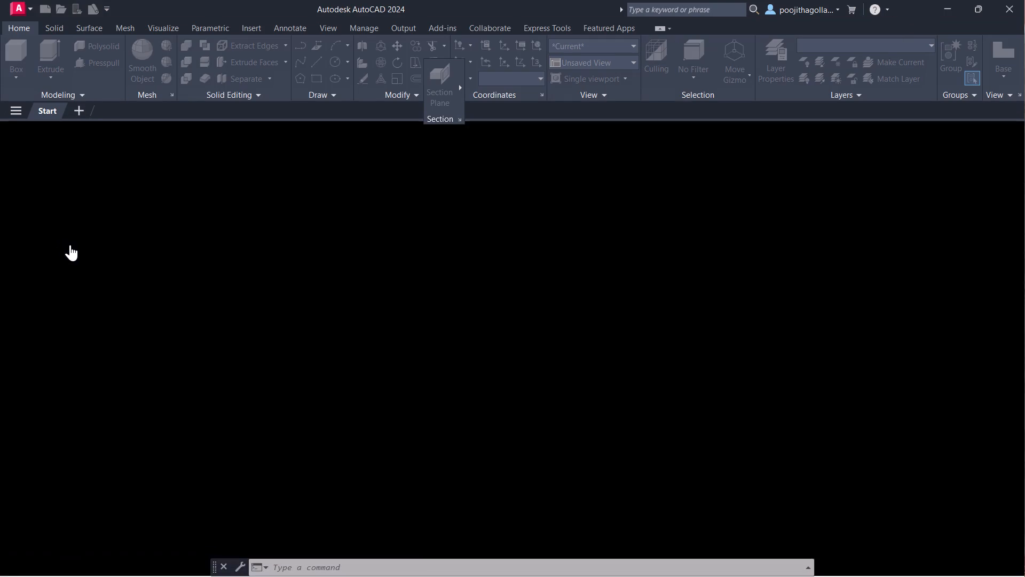
{"action": "left_click", "coordinate": [592, 235]}
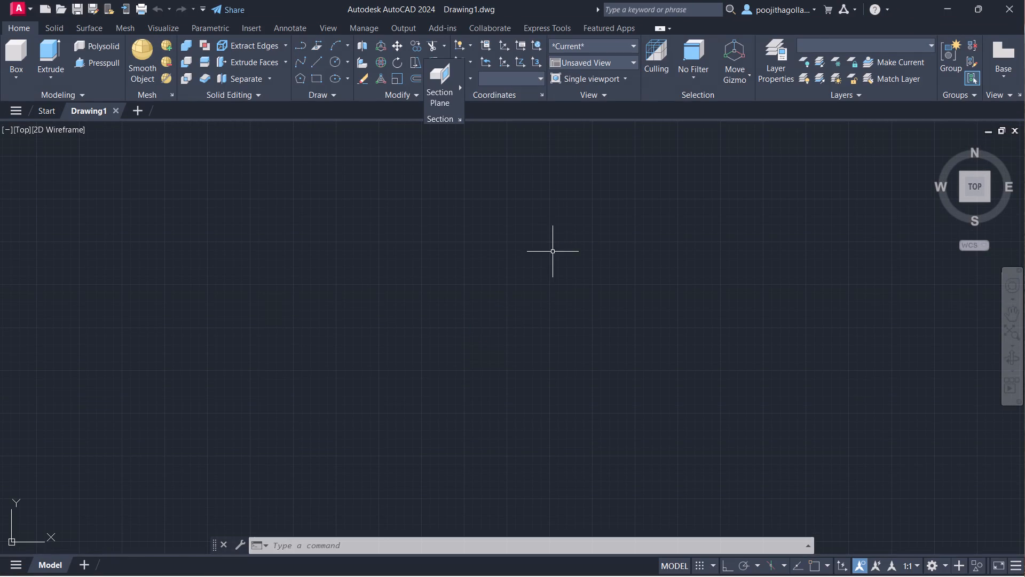
Switch from the blank drawing to another desktop application.
{"action": "left_click", "coordinate": [639, 558]}
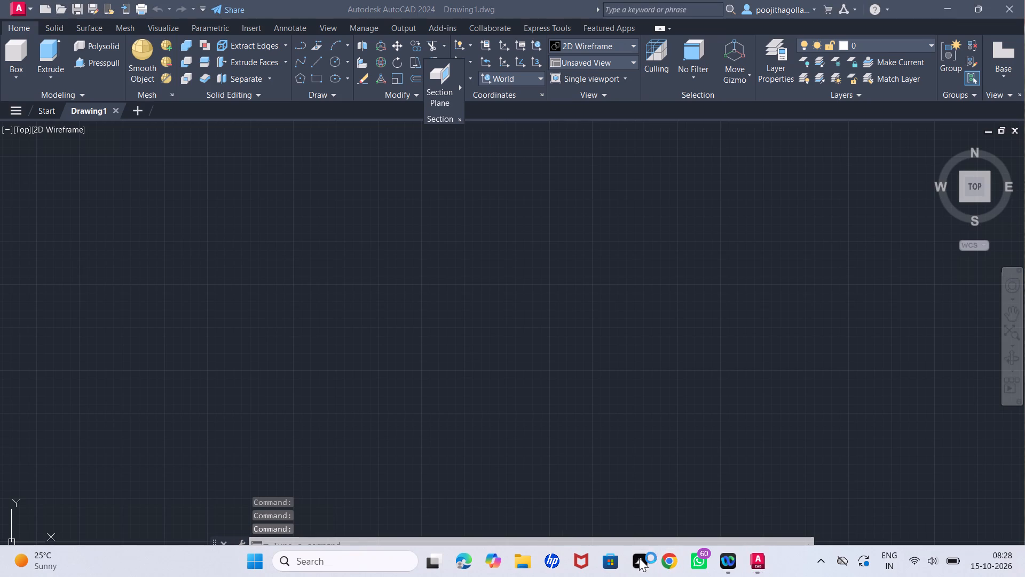
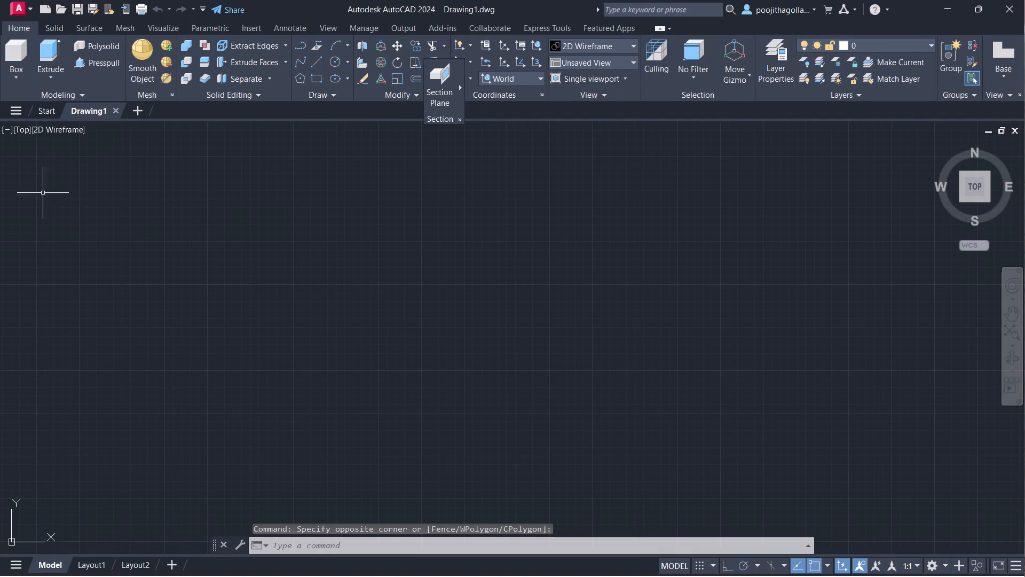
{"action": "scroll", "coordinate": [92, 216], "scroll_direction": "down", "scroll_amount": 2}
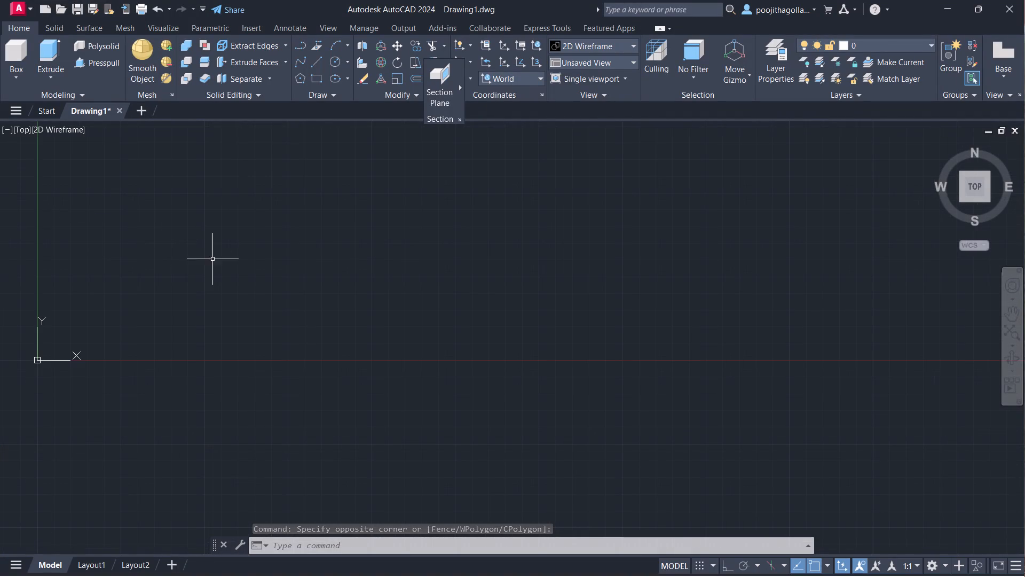
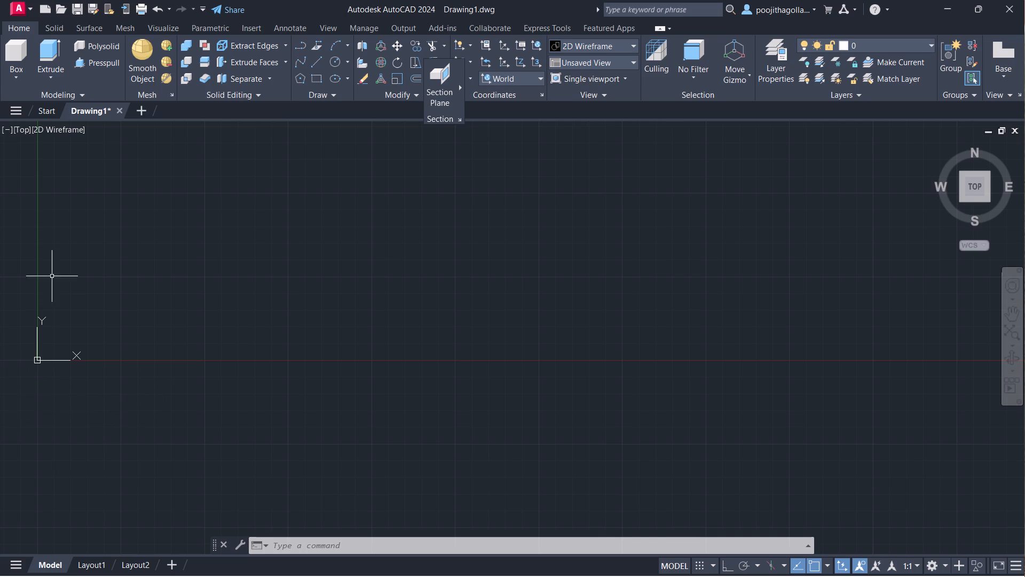
In the Front view, turn on Ortho mode and draw a horizontal line 24 units long to the right.
{"action": "left_click", "coordinate": [12, 130]}
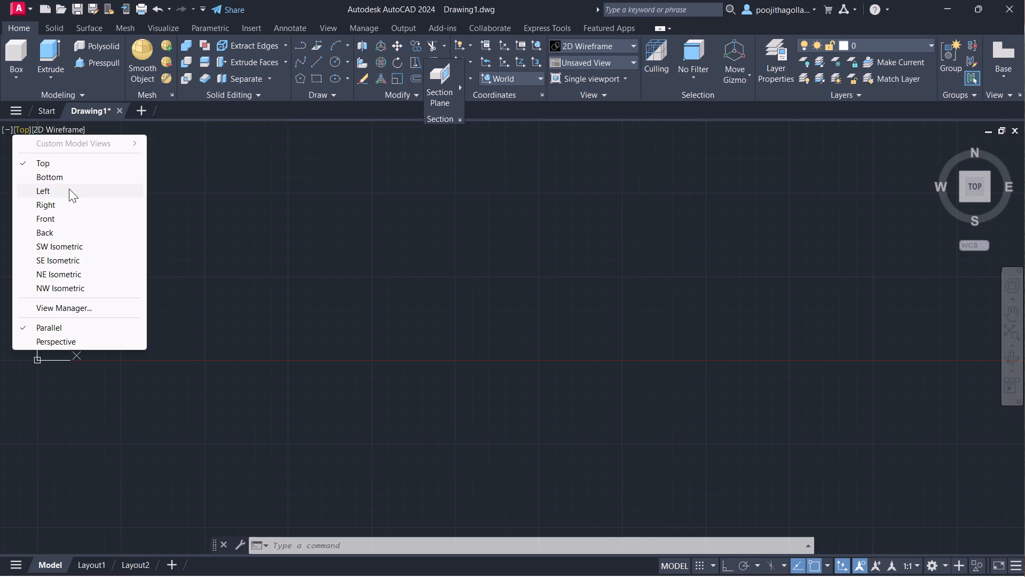
{"action": "left_click", "coordinate": [64, 221]}
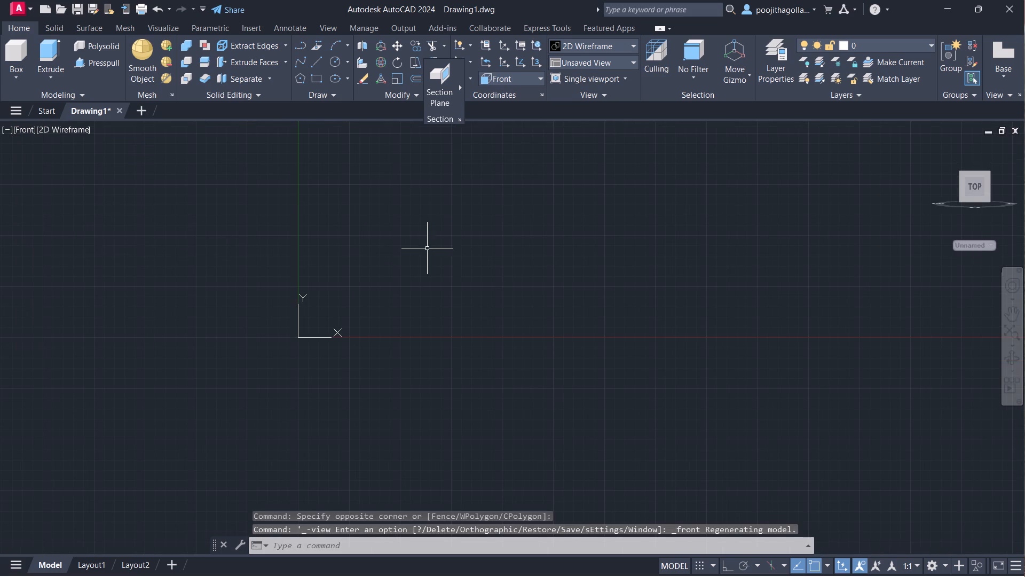
{"action": "middle_click_drag", "start_coordinate": [441, 233], "coordinate": [253, 417]}
{"action": "scroll", "coordinate": [310, 378], "scroll_direction": "up", "scroll_amount": 3}
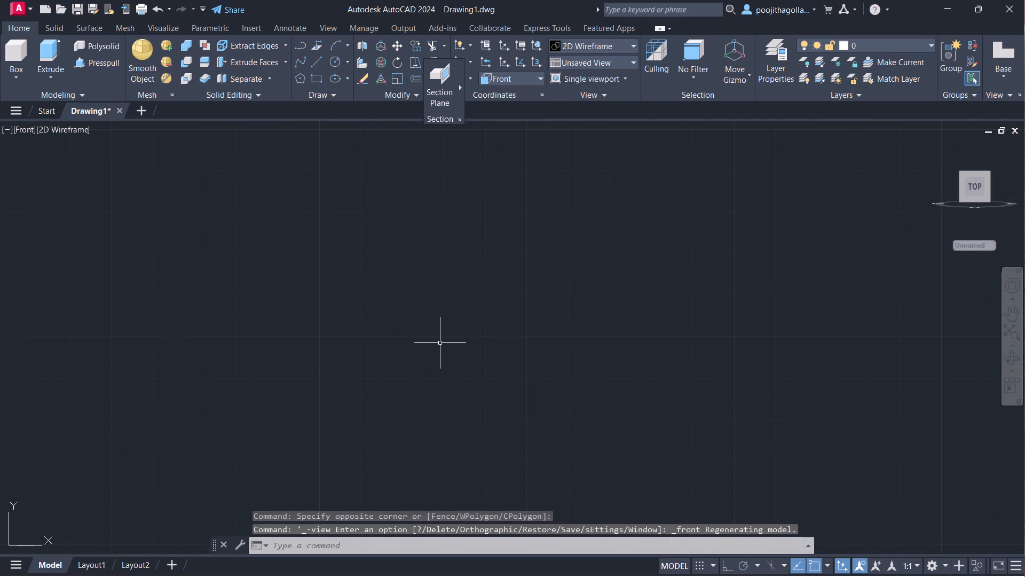
{"action": "key", "text": "l"}
{"action": "key", "text": "Return"}
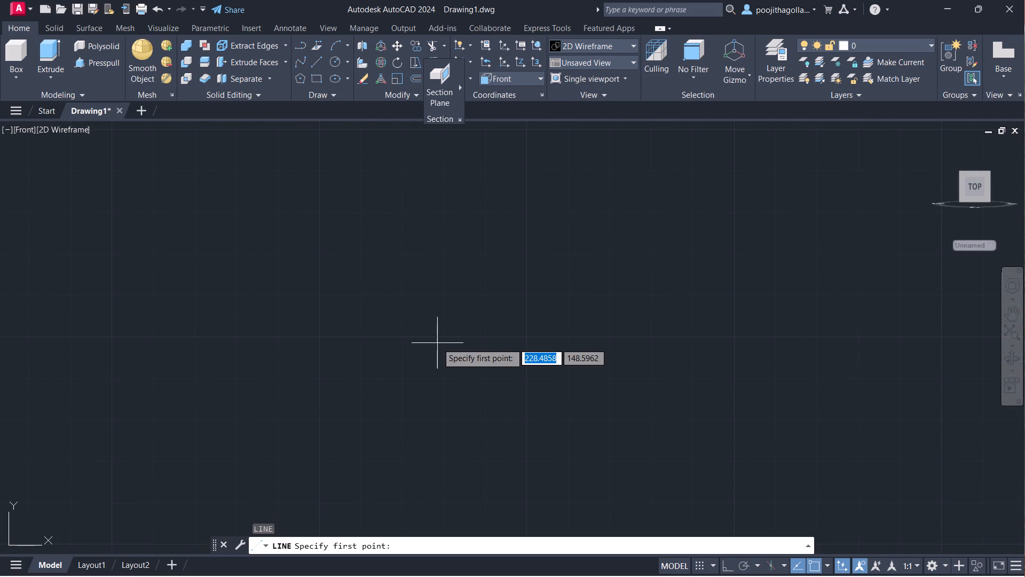
{"action": "left_click", "coordinate": [314, 415]}
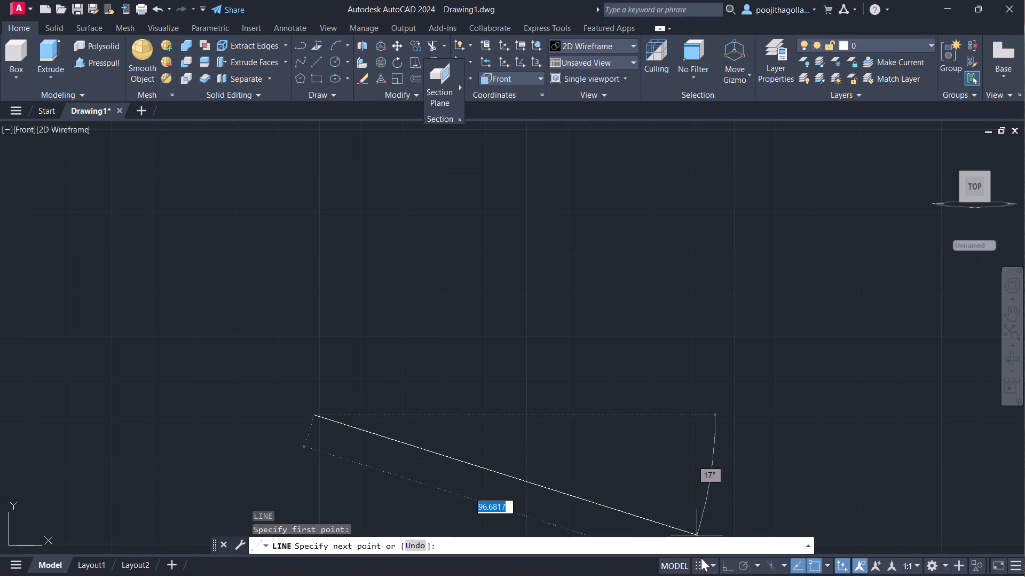
{"action": "left_click", "coordinate": [724, 559]}
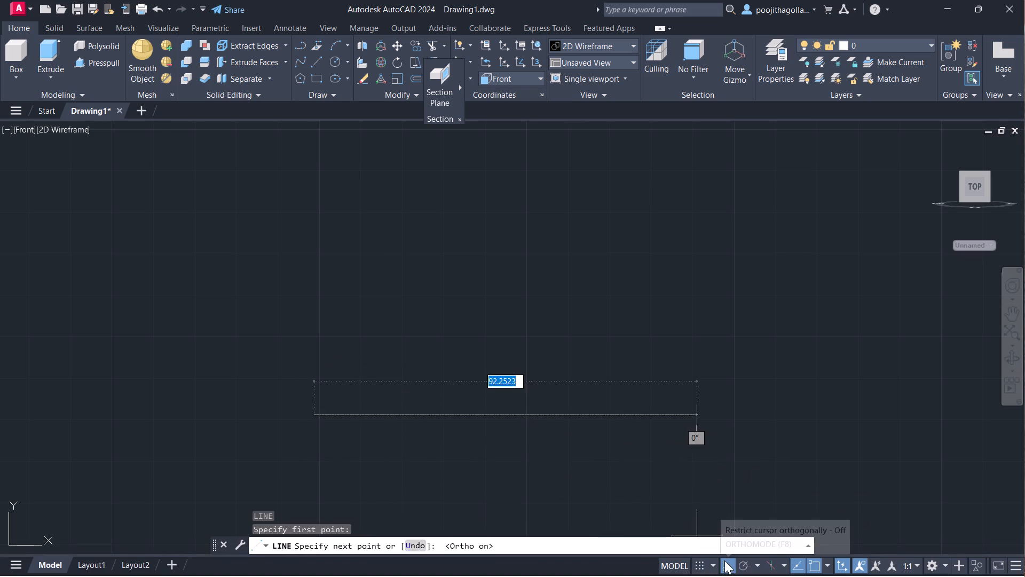
{"action": "scroll", "coordinate": [420, 388], "scroll_direction": "up", "scroll_amount": 1}
{"action": "scroll", "coordinate": [420, 388], "scroll_direction": "down", "scroll_amount": 1}
{"action": "middle_click_drag", "start_coordinate": [486, 399], "coordinate": [478, 396]}
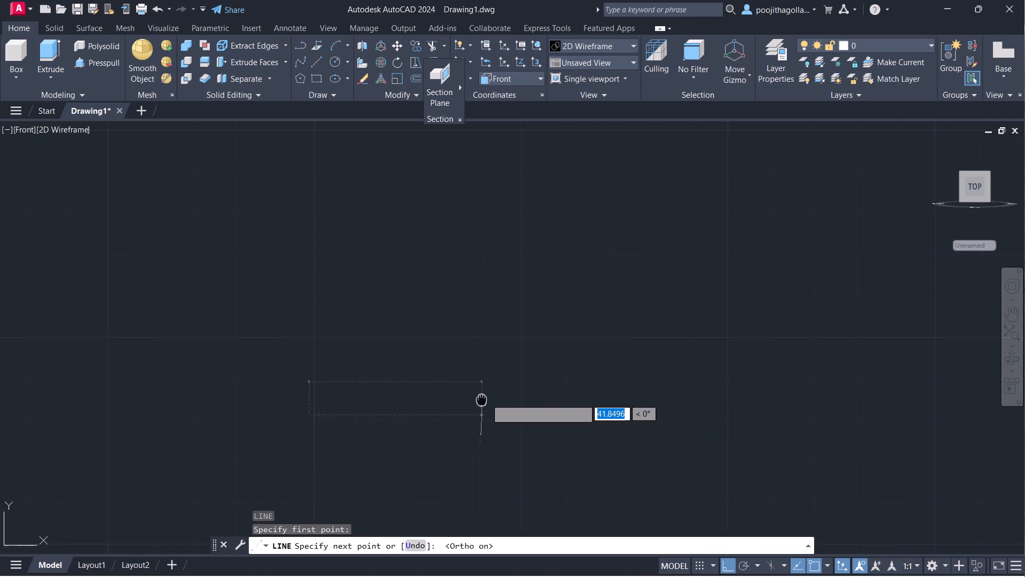
{"action": "middle_click_drag", "start_coordinate": [478, 396], "coordinate": [562, 283]}
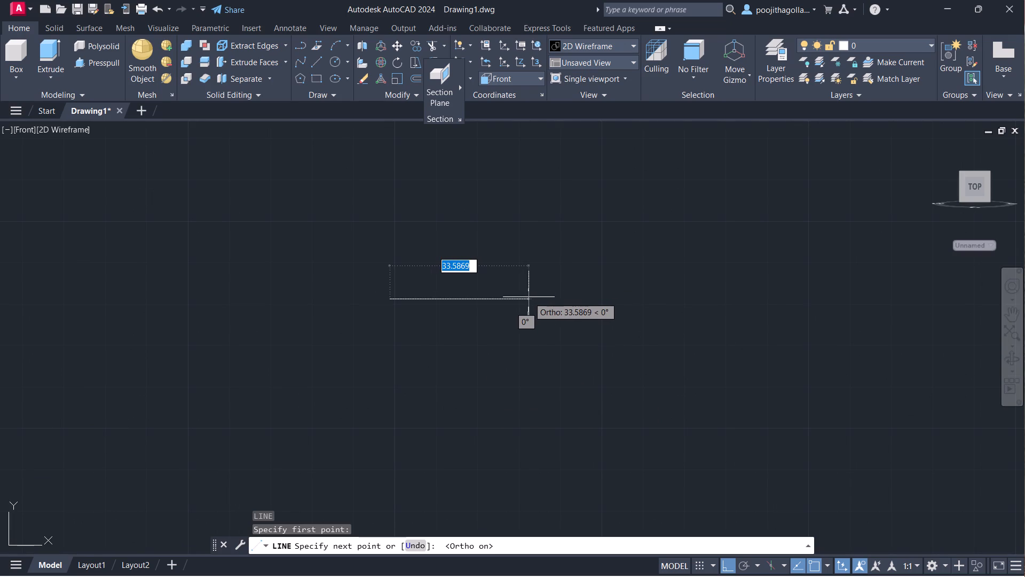
{"action": "type", "text": "24"}
{"action": "key", "text": "Return"}
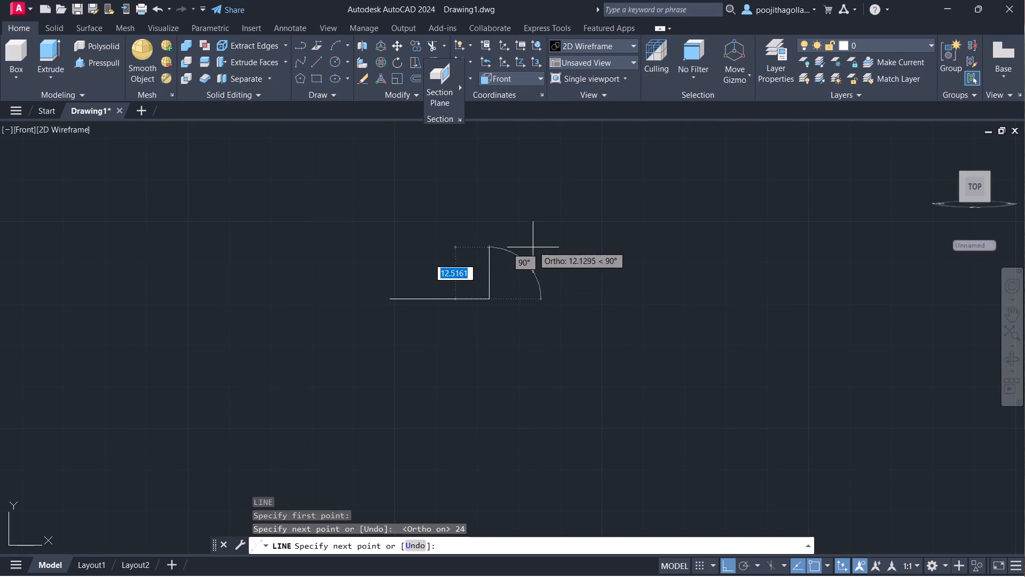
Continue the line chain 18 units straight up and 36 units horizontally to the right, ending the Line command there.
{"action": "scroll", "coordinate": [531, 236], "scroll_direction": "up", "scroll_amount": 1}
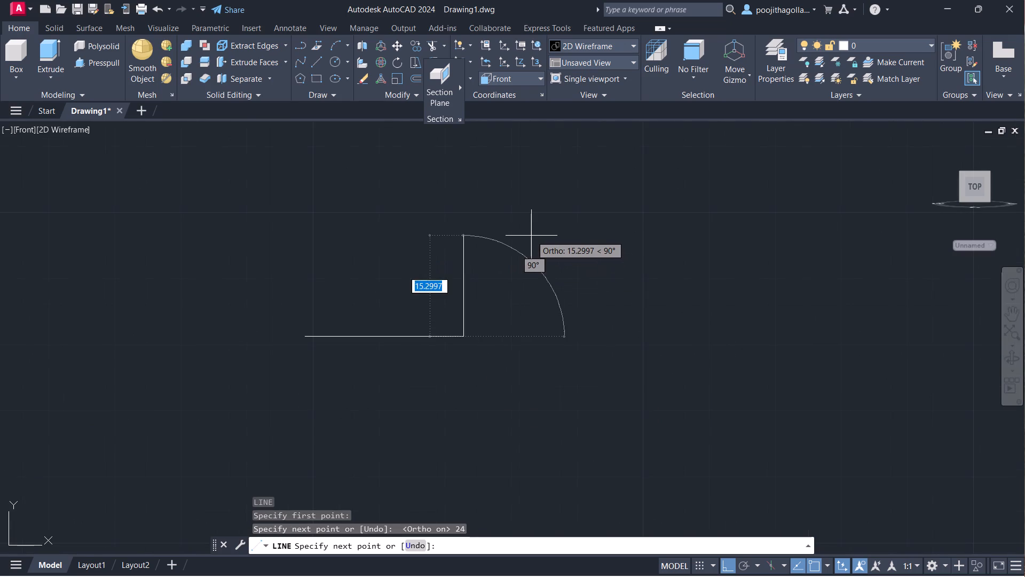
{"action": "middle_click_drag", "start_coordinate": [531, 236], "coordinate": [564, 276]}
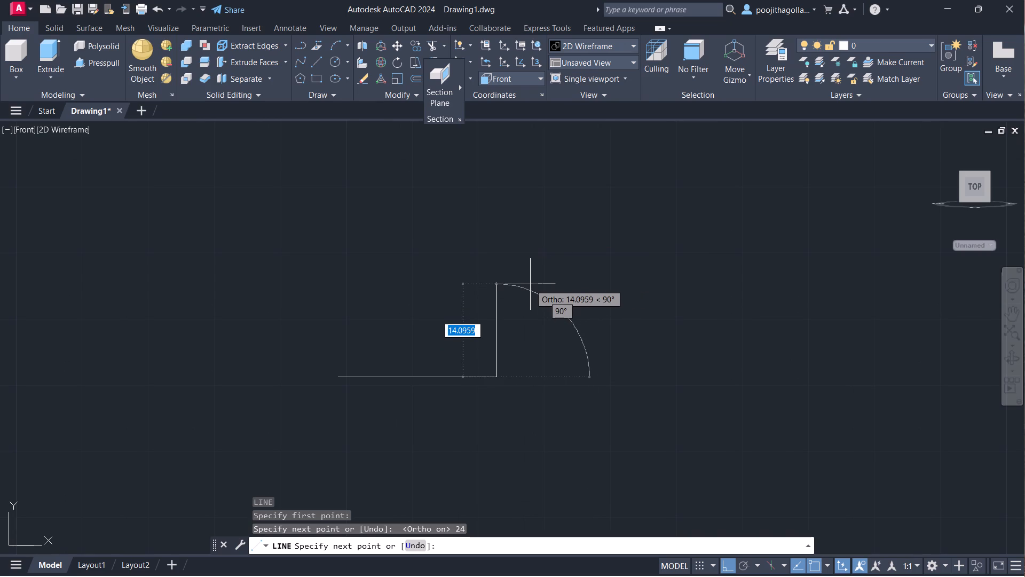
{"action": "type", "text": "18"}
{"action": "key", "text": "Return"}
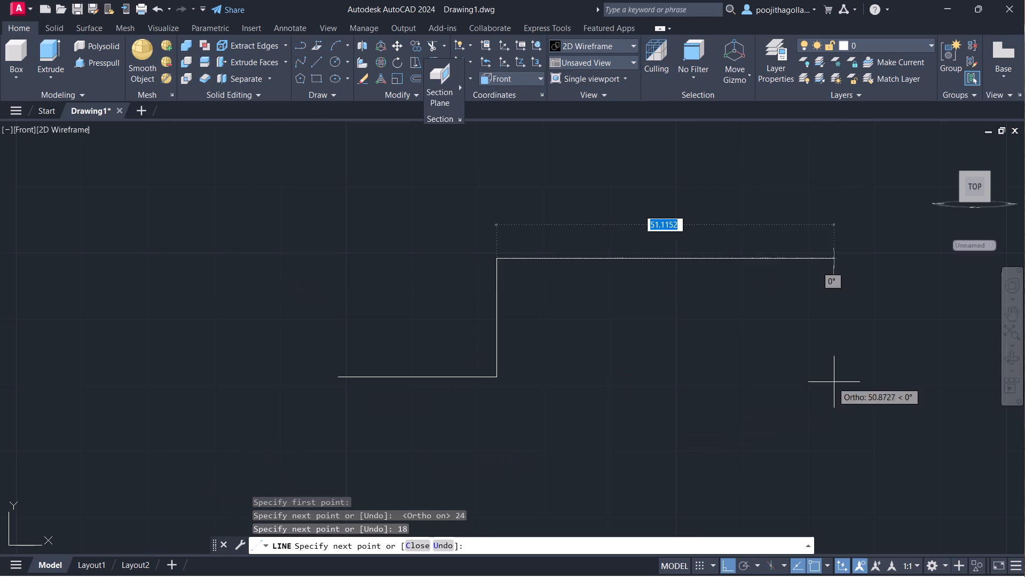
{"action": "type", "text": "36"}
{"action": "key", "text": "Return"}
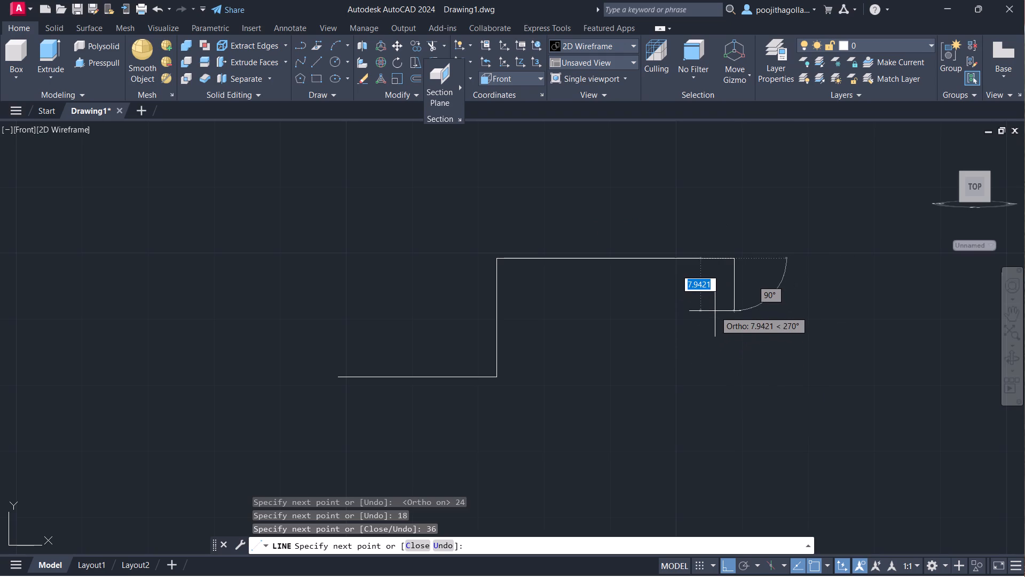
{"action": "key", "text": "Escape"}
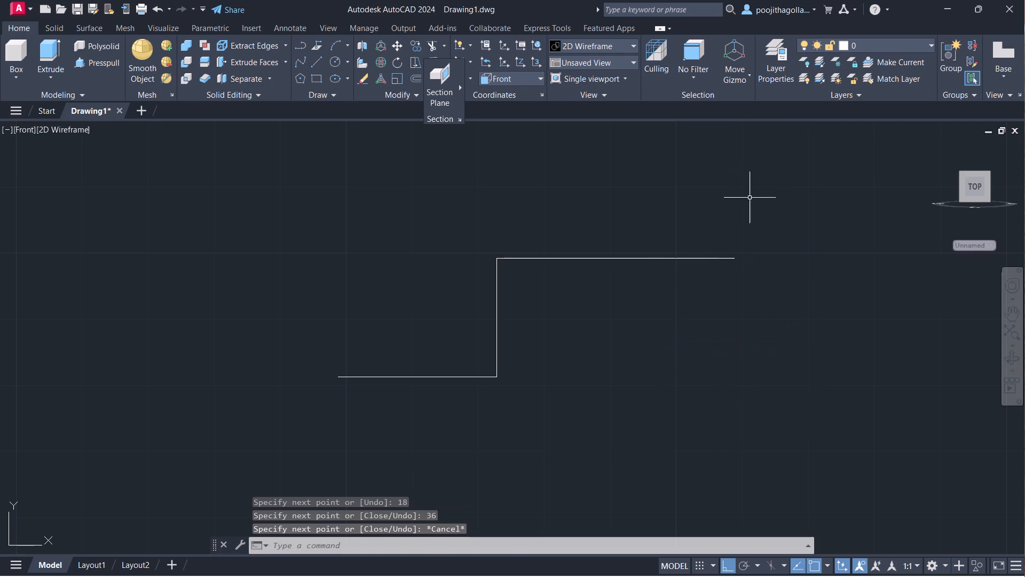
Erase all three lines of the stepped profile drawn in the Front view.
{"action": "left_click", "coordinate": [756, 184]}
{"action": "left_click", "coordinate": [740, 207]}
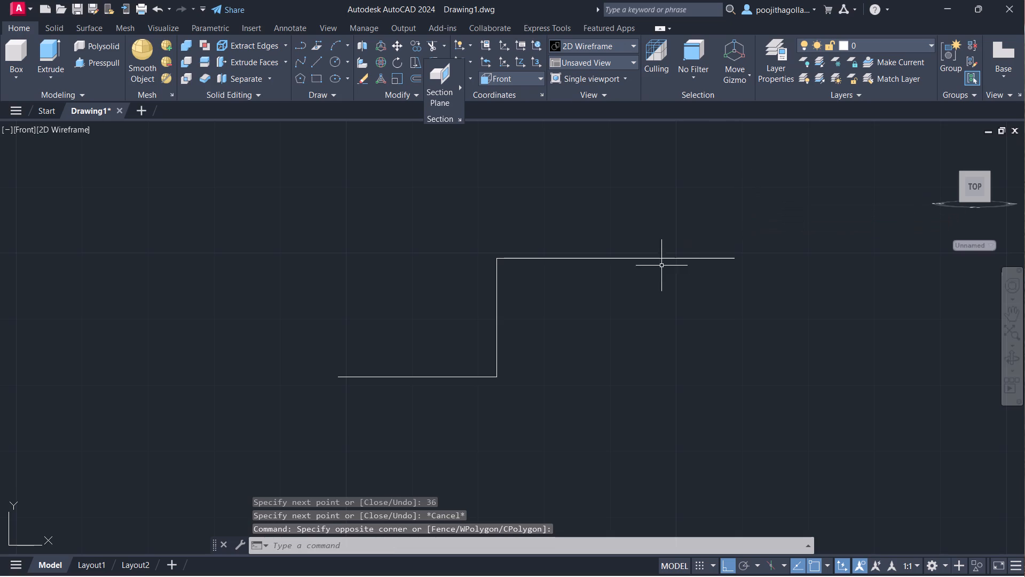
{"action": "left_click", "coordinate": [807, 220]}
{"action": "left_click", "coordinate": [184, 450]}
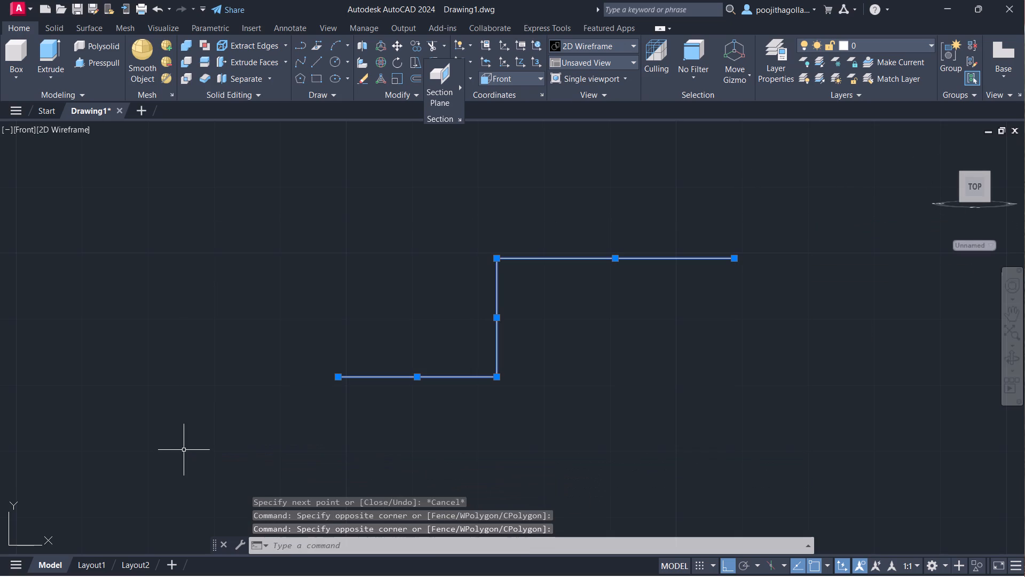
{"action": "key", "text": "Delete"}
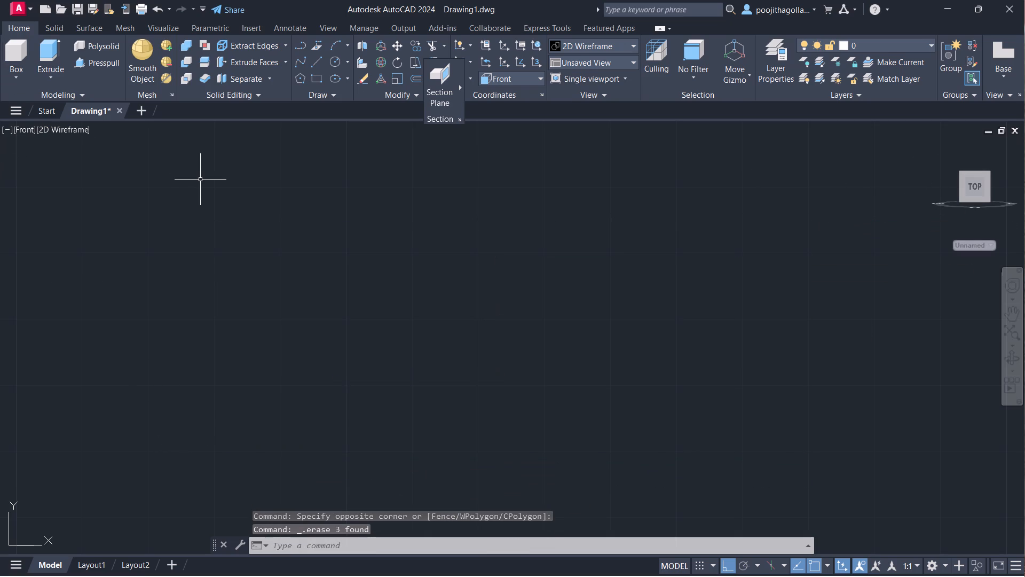
In the Top view, start a new line chain with a 6-unit segment straight down.
{"action": "left_click", "coordinate": [15, 128]}
{"action": "left_click", "coordinate": [54, 167]}
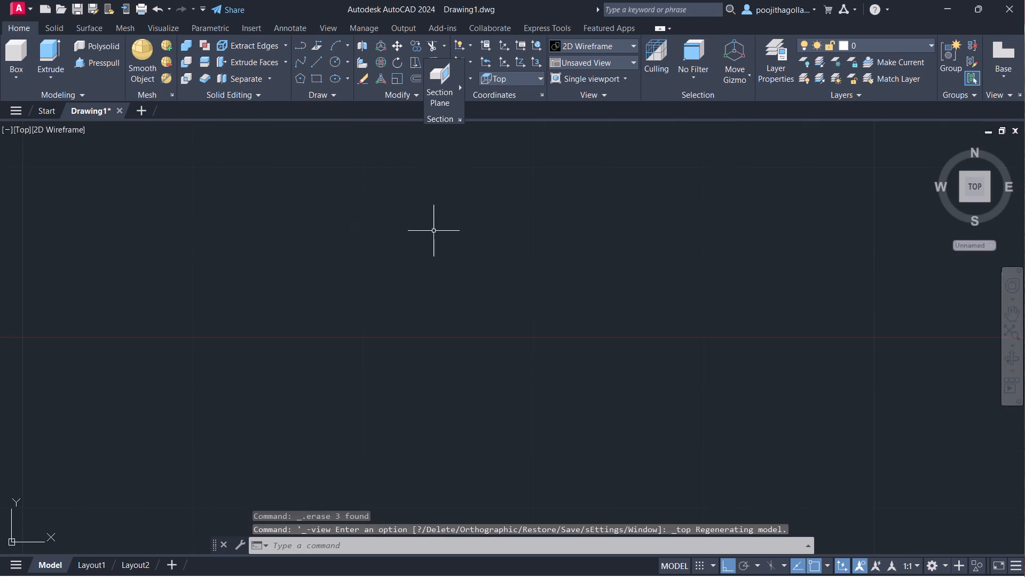
{"action": "key", "text": "l"}
{"action": "key", "text": "Return"}
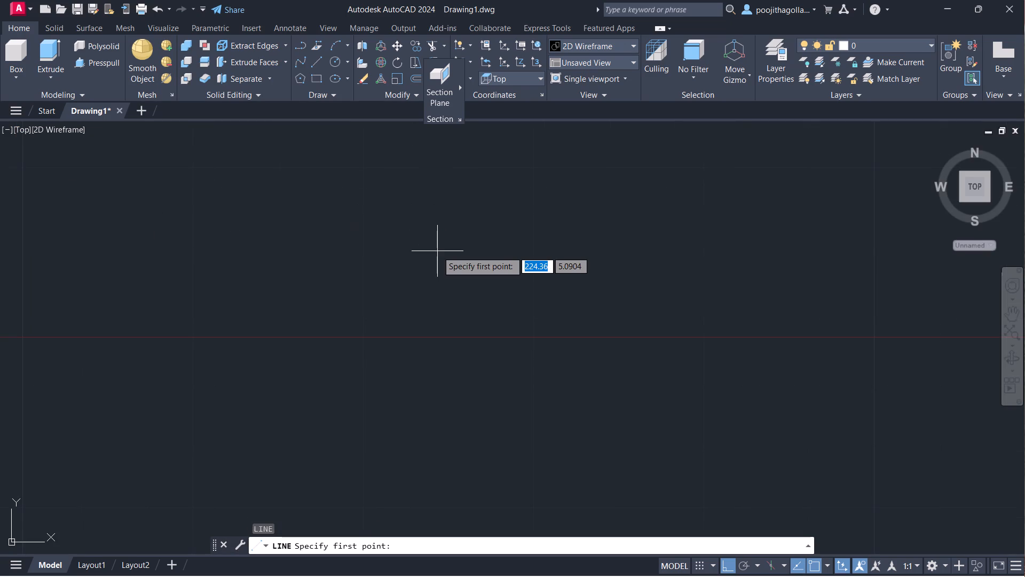
{"action": "left_click", "coordinate": [393, 218]}
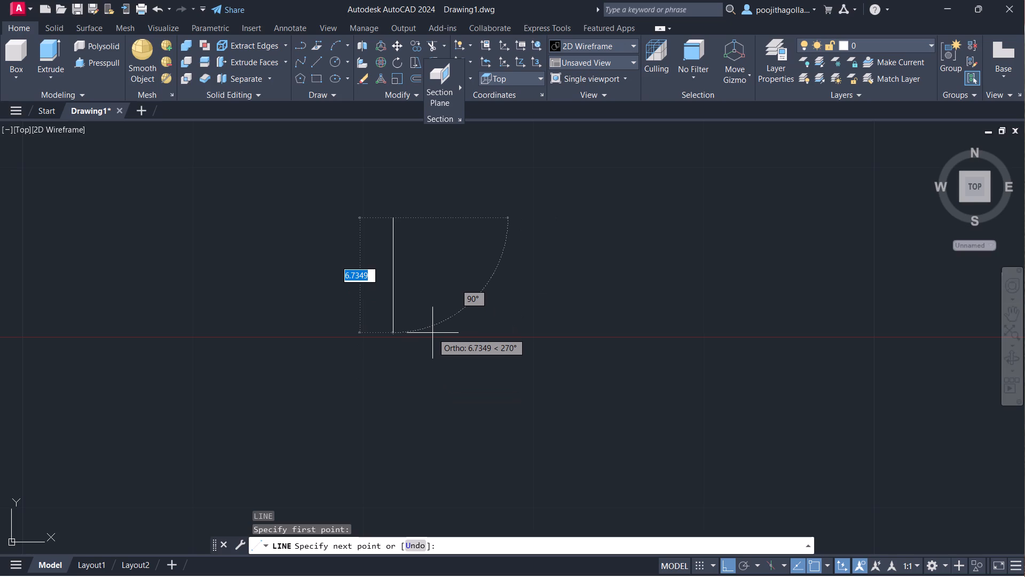
{"action": "key", "text": "6"}
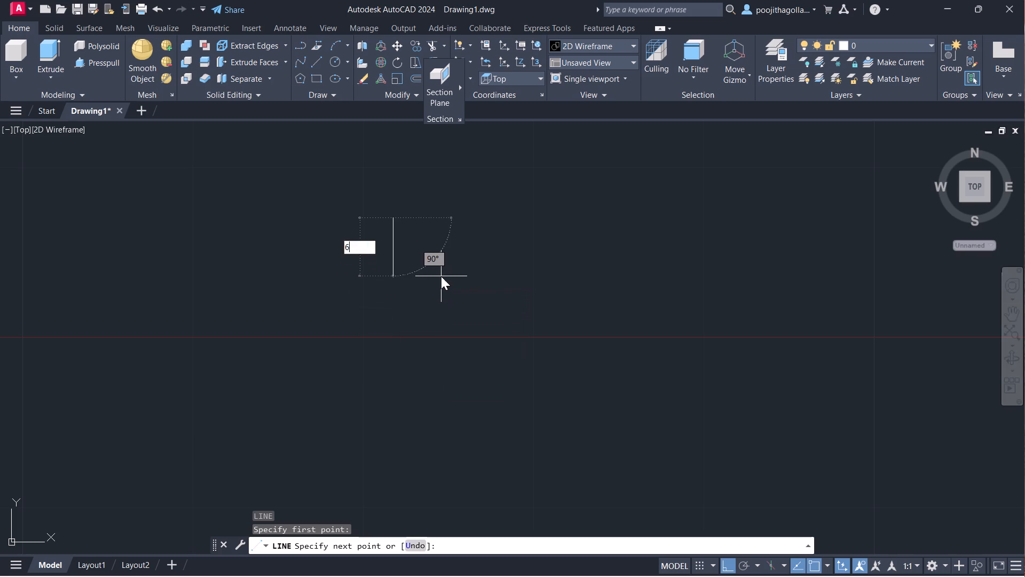
{"action": "key", "text": "Return"}
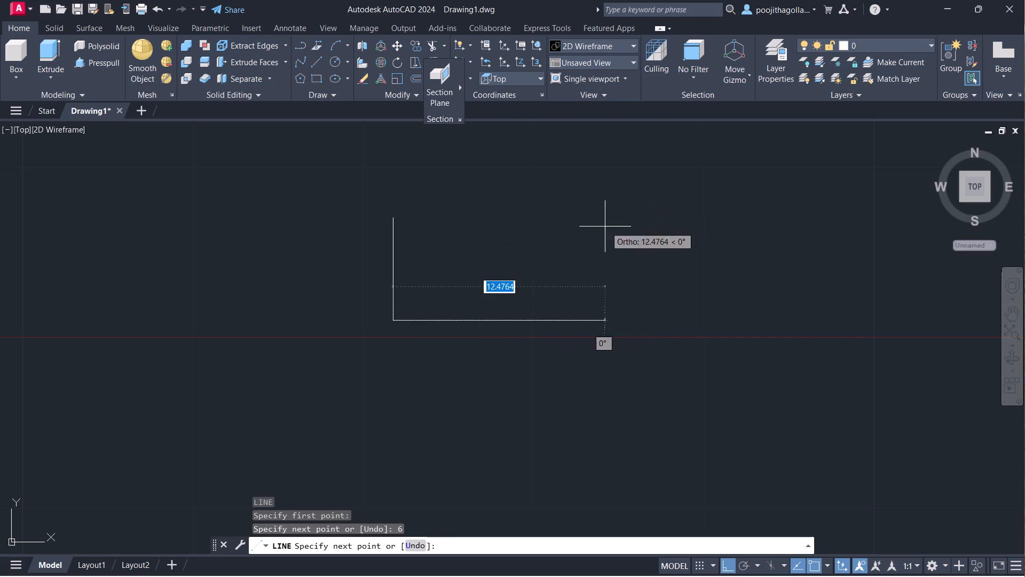
{"action": "key", "text": "ctrl+z"}
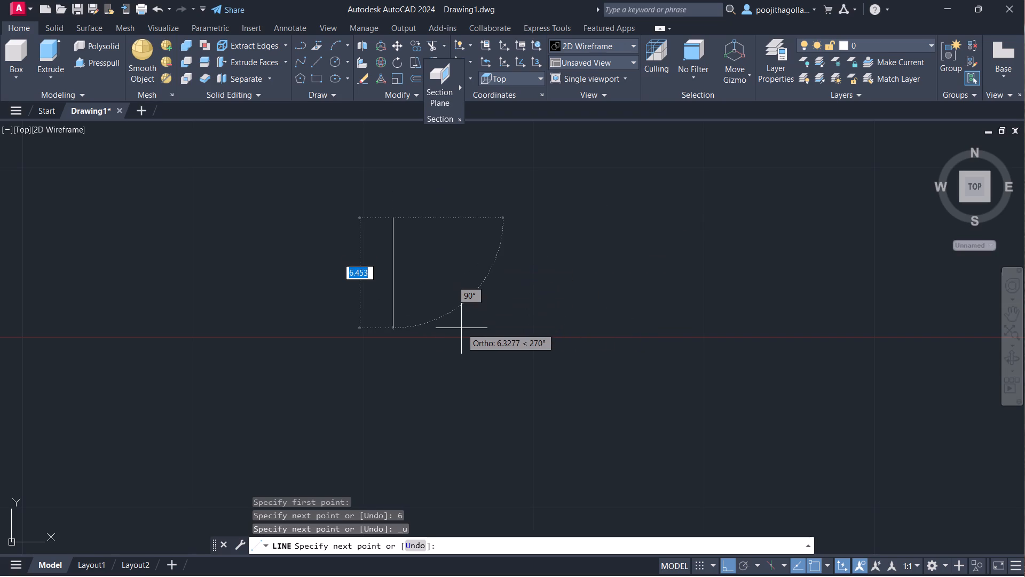
{"action": "key", "text": "6"}
{"action": "key", "text": "Return"}
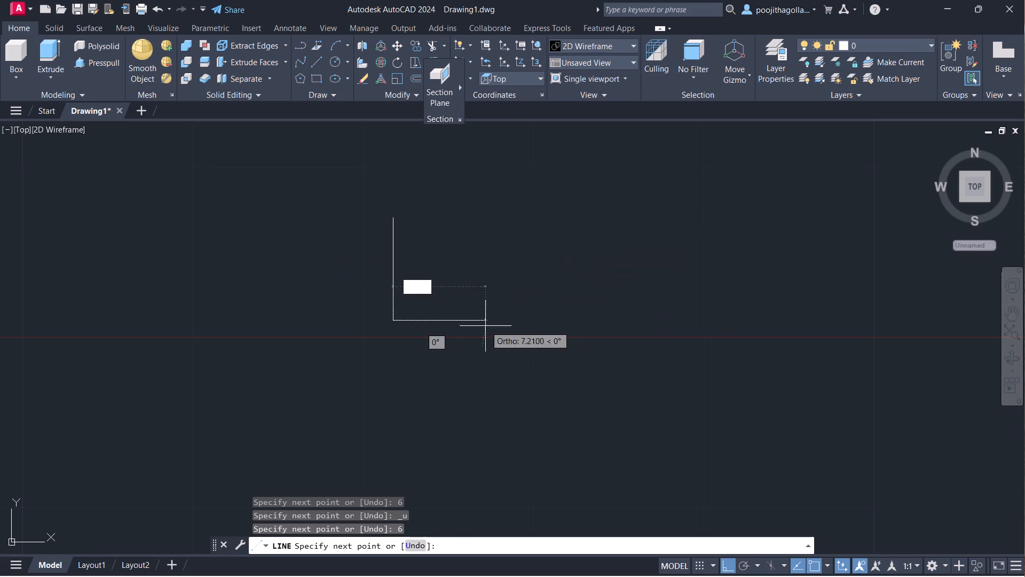
Extend the line chain straight down with a 15-unit segment followed by a 6-unit segment.
{"action": "middle_click_drag", "start_coordinate": [406, 393], "coordinate": [601, 283]}
{"action": "scroll", "coordinate": [601, 283], "scroll_direction": "down", "scroll_amount": 1}
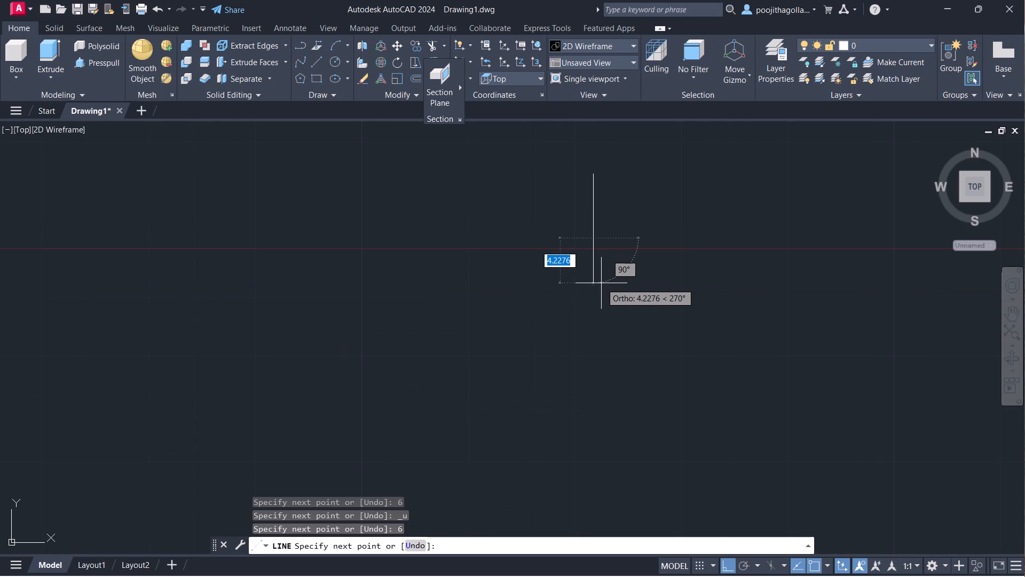
{"action": "type", "text": "15"}
{"action": "key", "text": "Return"}
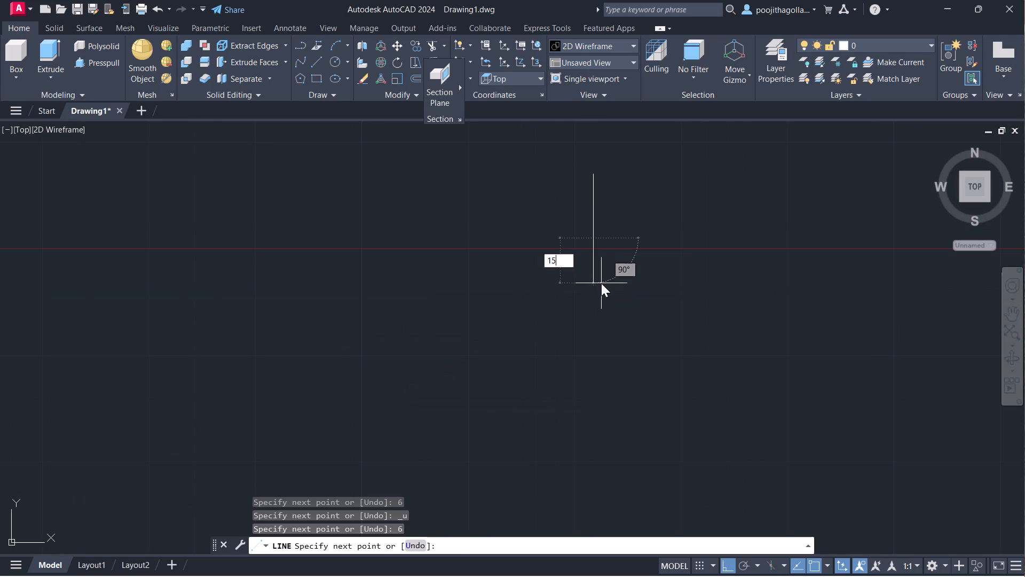
{"action": "scroll", "coordinate": [581, 469], "scroll_direction": "down", "scroll_amount": 3}
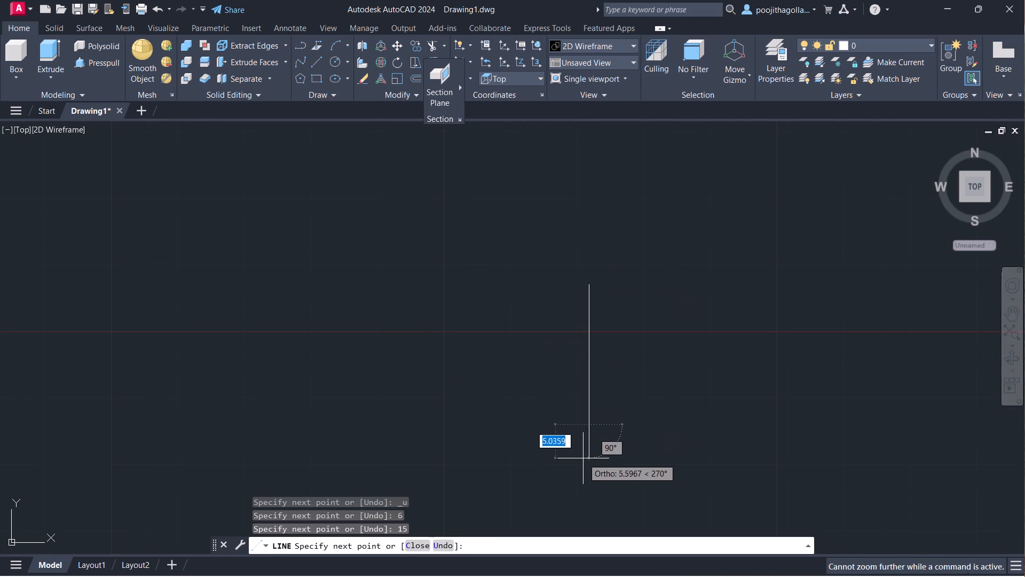
{"action": "scroll", "coordinate": [584, 456], "scroll_direction": "down", "scroll_amount": 2}
{"action": "middle_click_drag", "start_coordinate": [584, 456], "coordinate": [537, 318]}
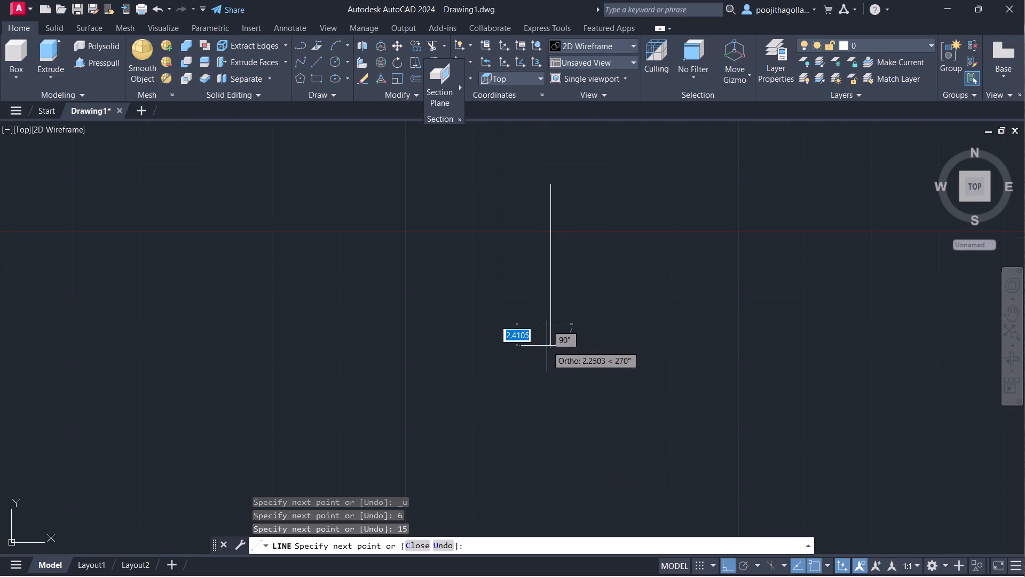
{"action": "key", "text": "6"}
{"action": "key", "text": "Return"}
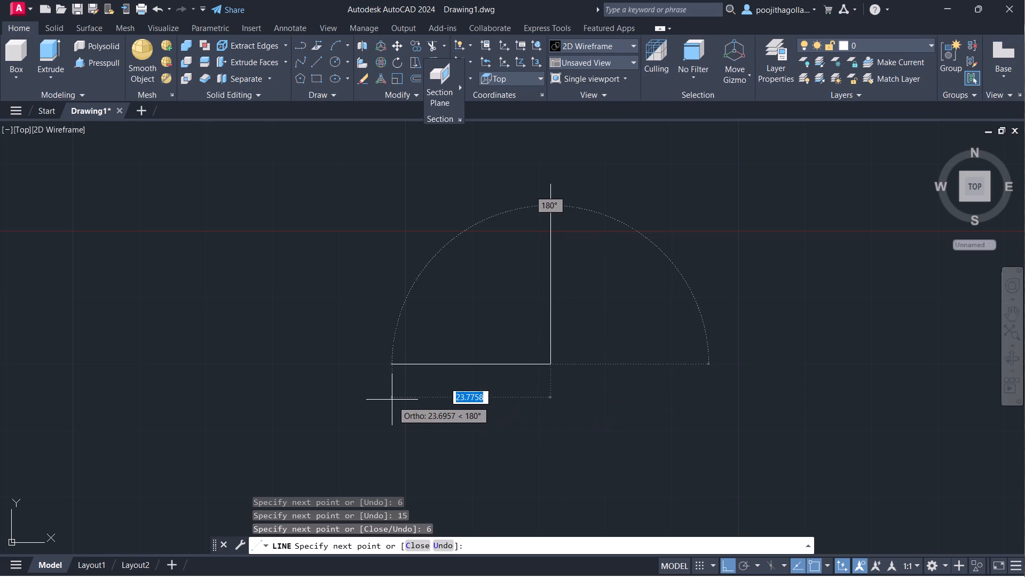
Complete the rectangle outline with lines 36 units left, 27 units up and 36 units right back to the start point.
{"action": "key", "text": "3"}
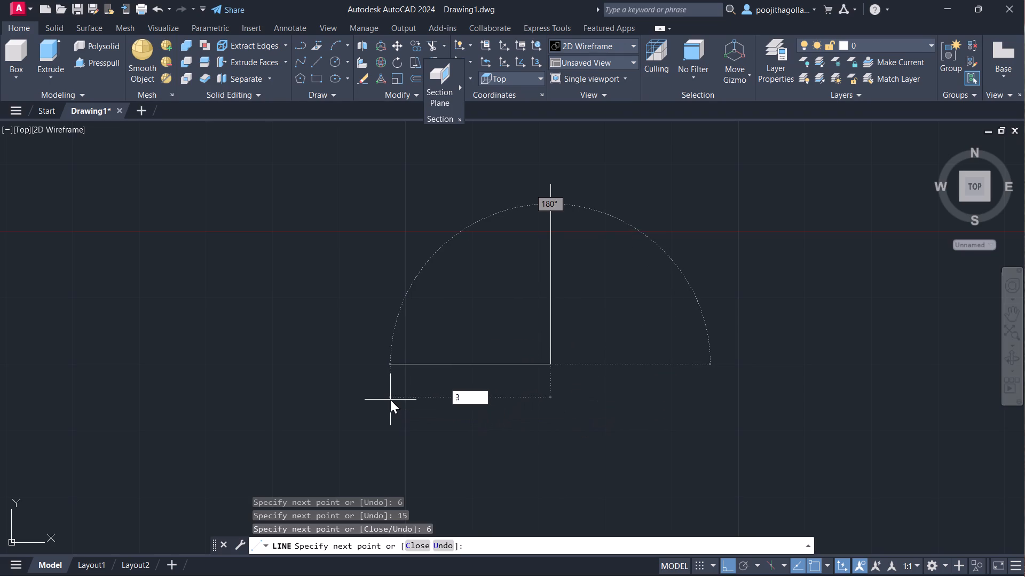
{"action": "key", "text": "6"}
{"action": "key", "text": "Return"}
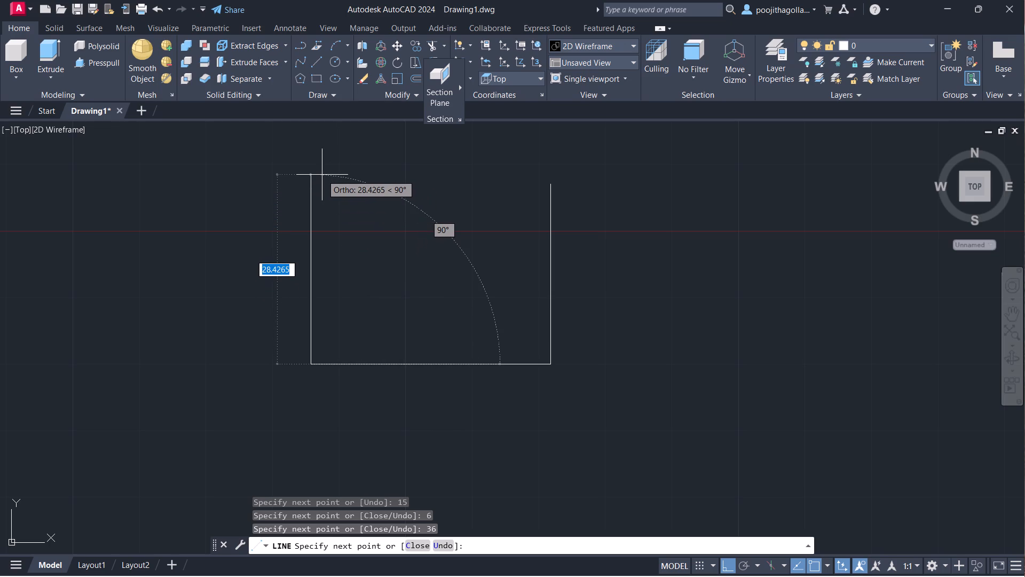
{"action": "type", "text": "27"}
{"action": "key", "text": "Return"}
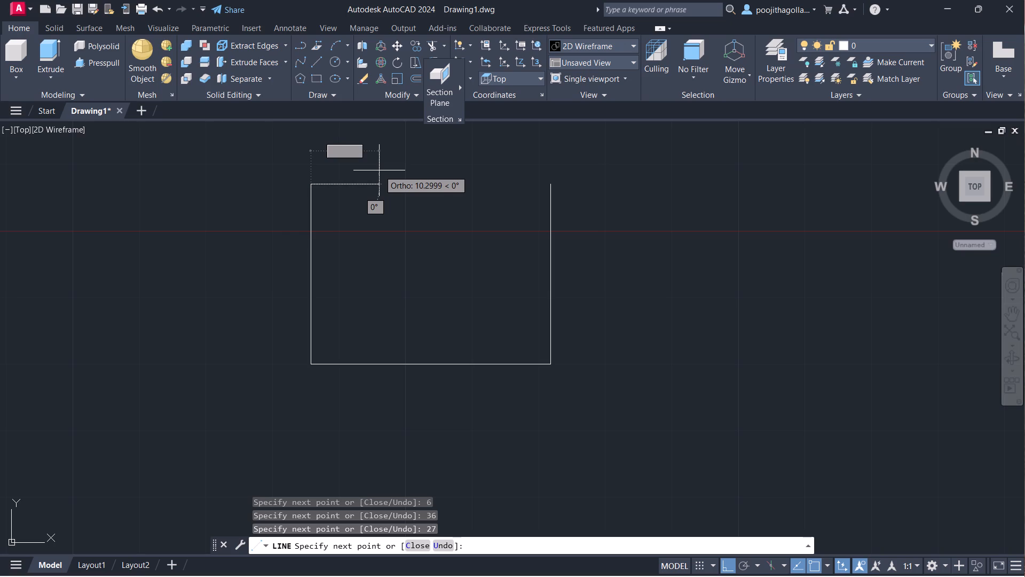
{"action": "type", "text": "36"}
{"action": "key", "text": "Return"}
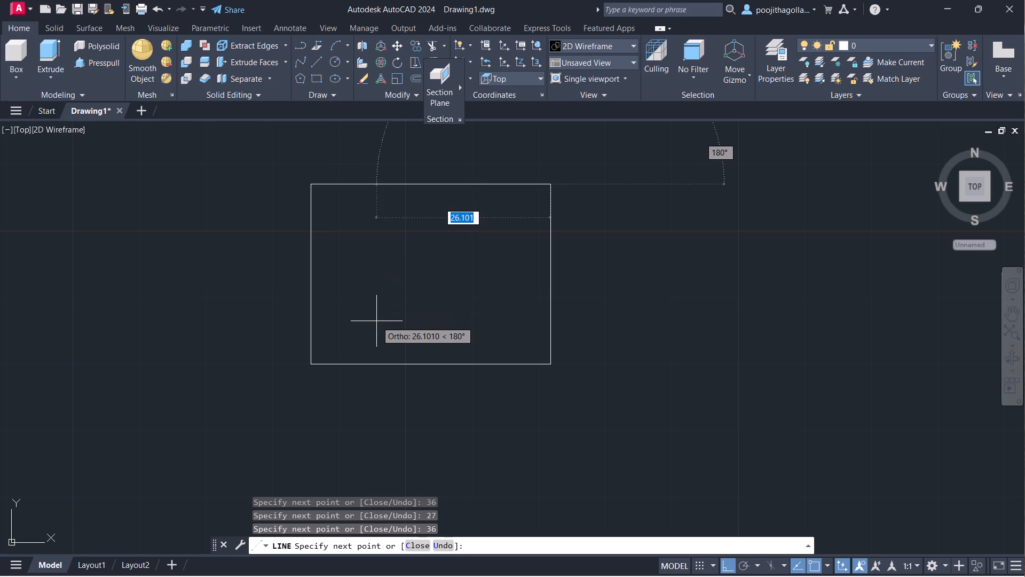
{"action": "key", "text": "Escape"}
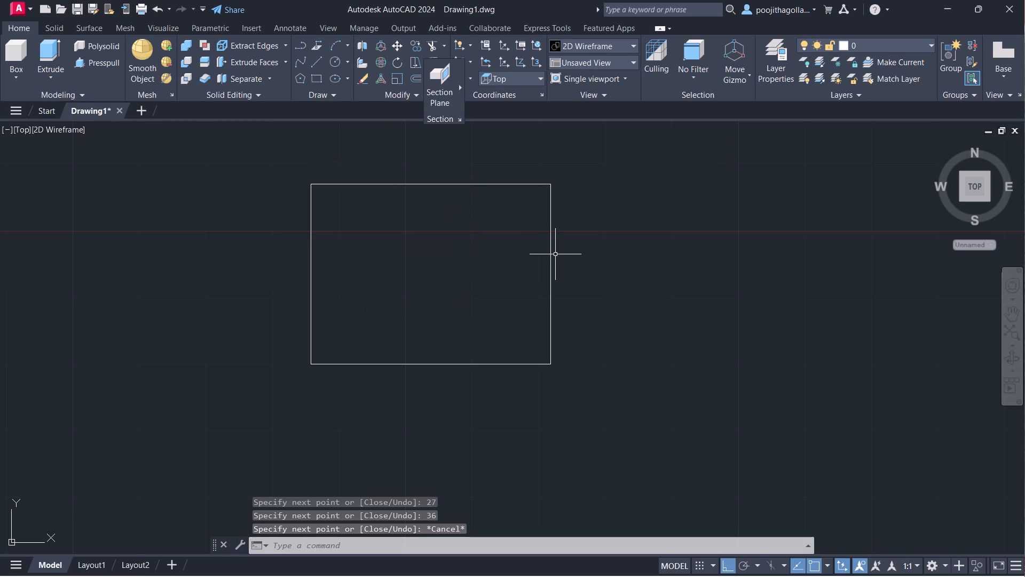
Move the 15-unit middle segment of the outline's right edge 12 units to the left.
{"action": "left_click", "coordinate": [549, 267]}
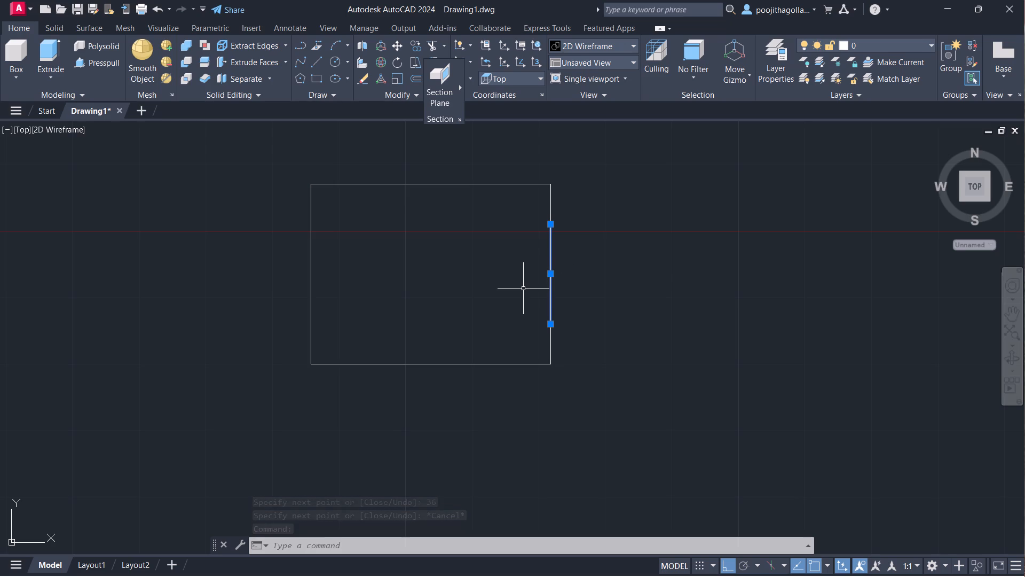
{"action": "key", "text": "m"}
{"action": "key", "text": "Return"}
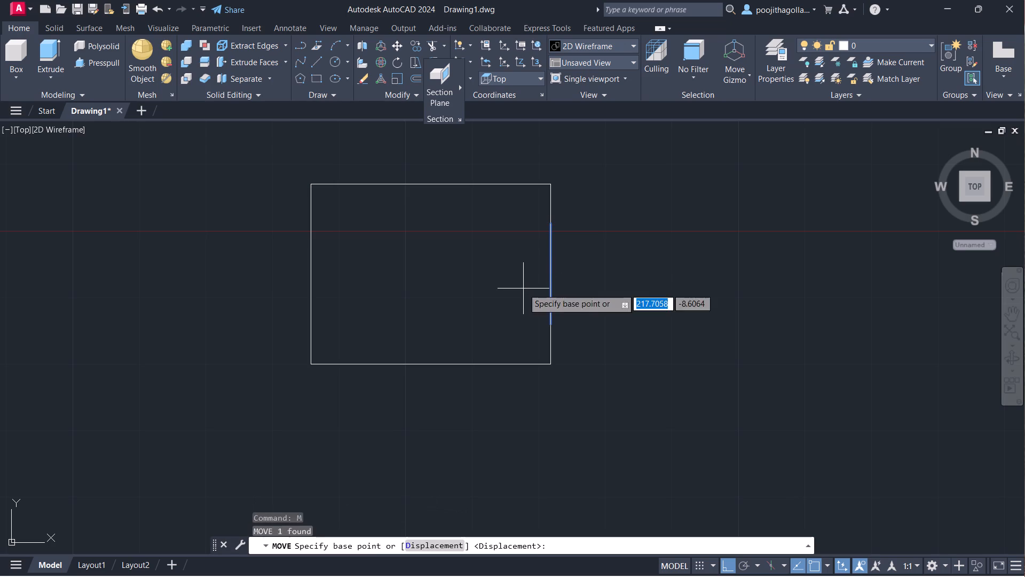
{"action": "left_click", "coordinate": [549, 223]}
{"action": "type", "text": "12"}
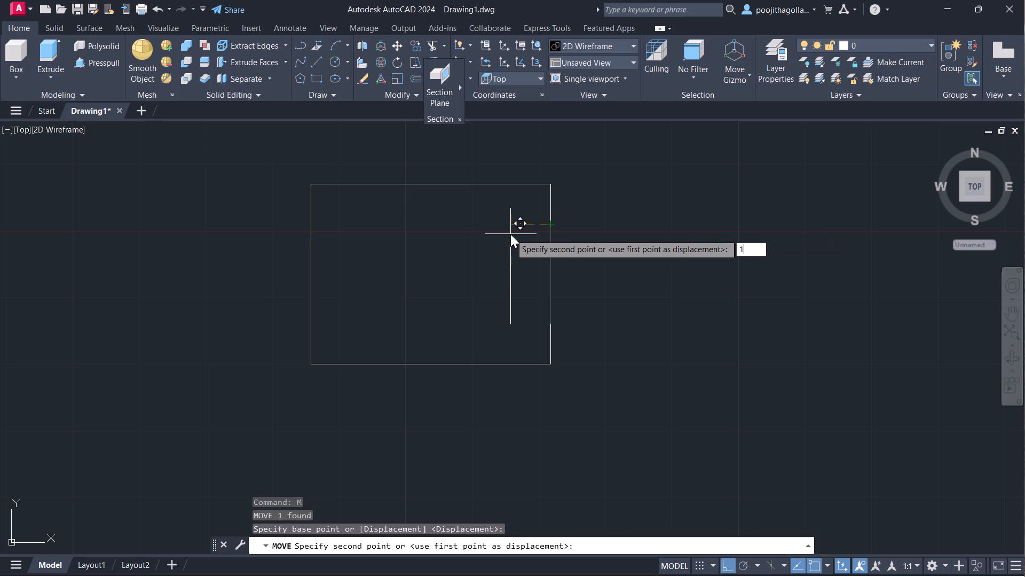
{"action": "key", "text": "Return"}
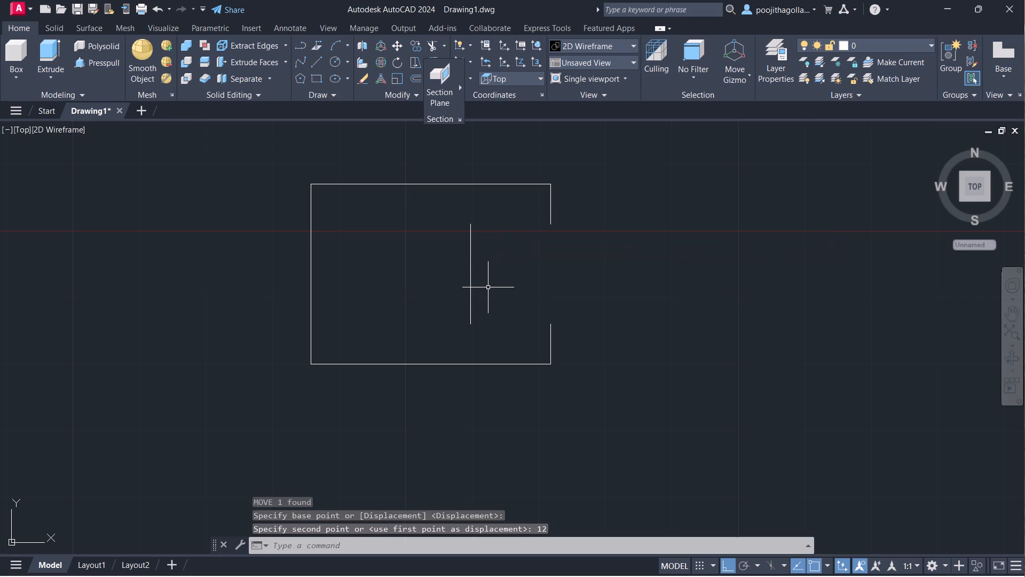
Draw two horizontal 12-unit lines joining the moved segment's upper and lower ends to the right-edge segments, closing the notch.
{"action": "key", "text": "l"}
{"action": "key", "text": "Return"}
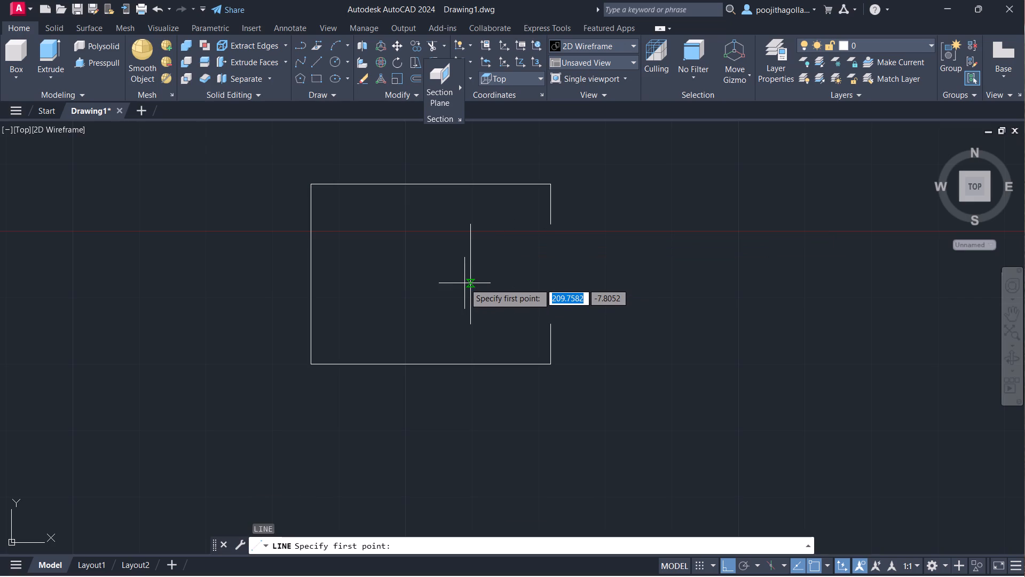
{"action": "left_click", "coordinate": [472, 226]}
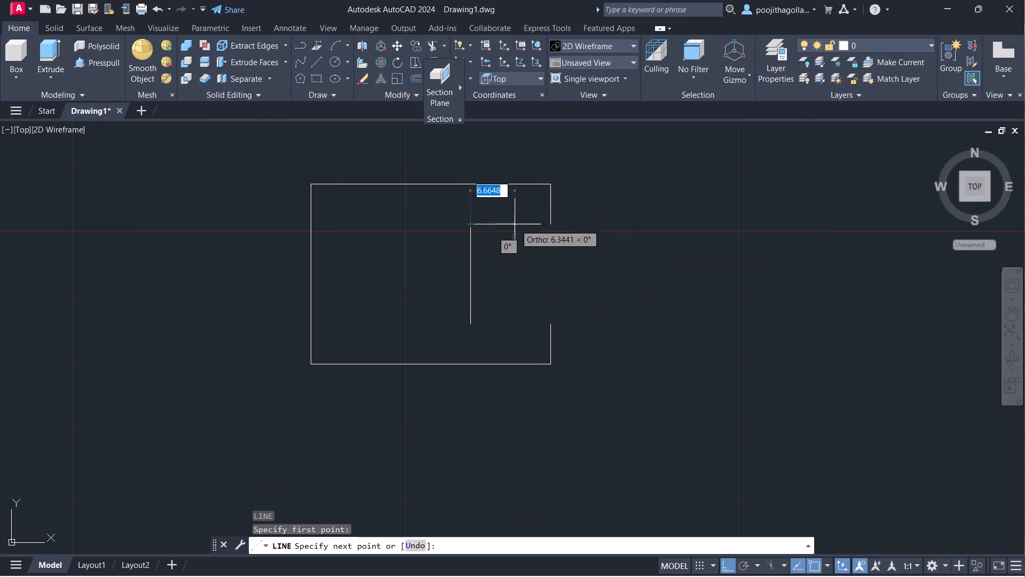
{"action": "left_click", "coordinate": [549, 225]}
{"action": "key", "text": "Escape"}
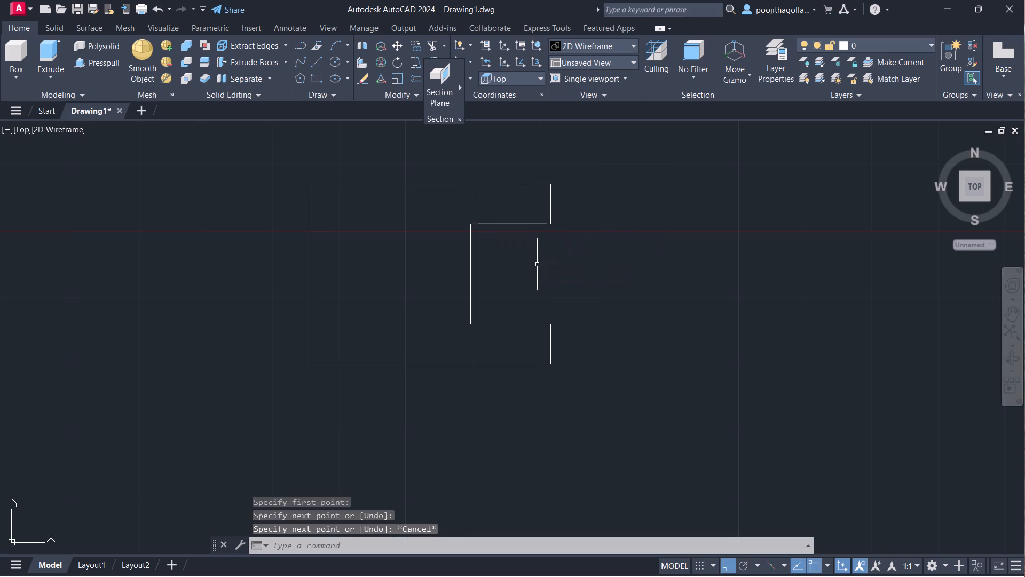
{"action": "key", "text": "l"}
{"action": "key", "text": "Return"}
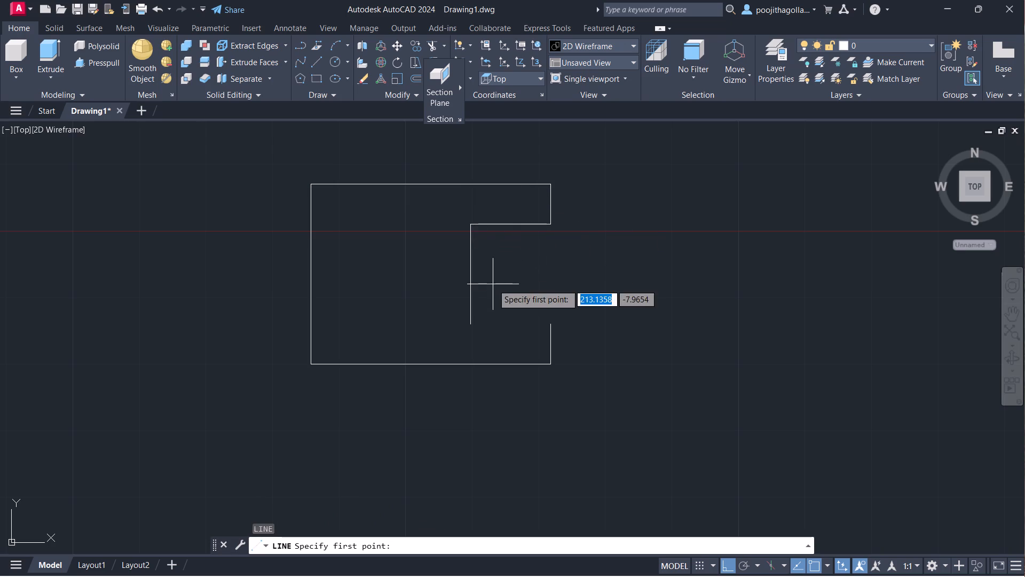
{"action": "left_click", "coordinate": [472, 325]}
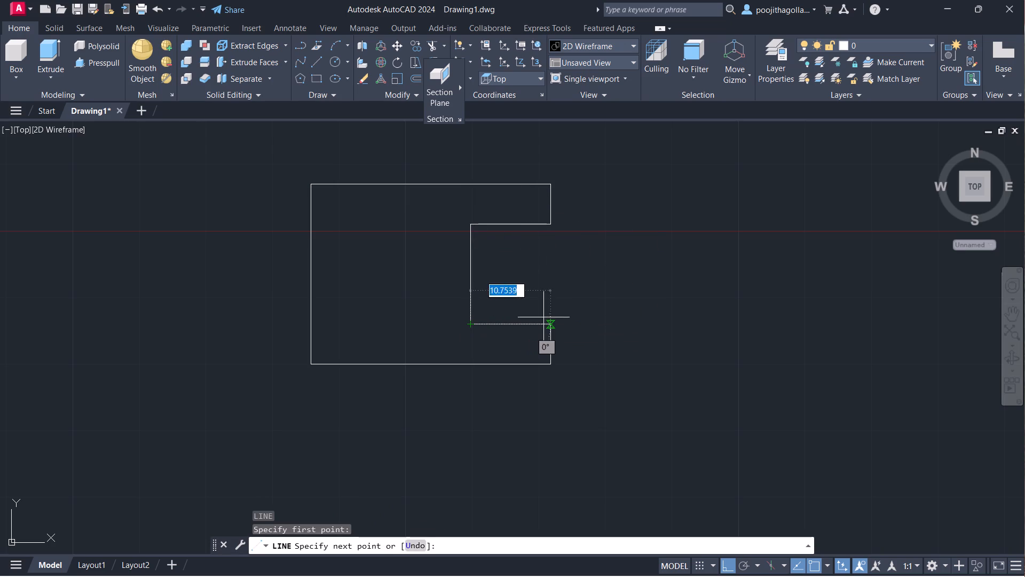
{"action": "left_click", "coordinate": [548, 322]}
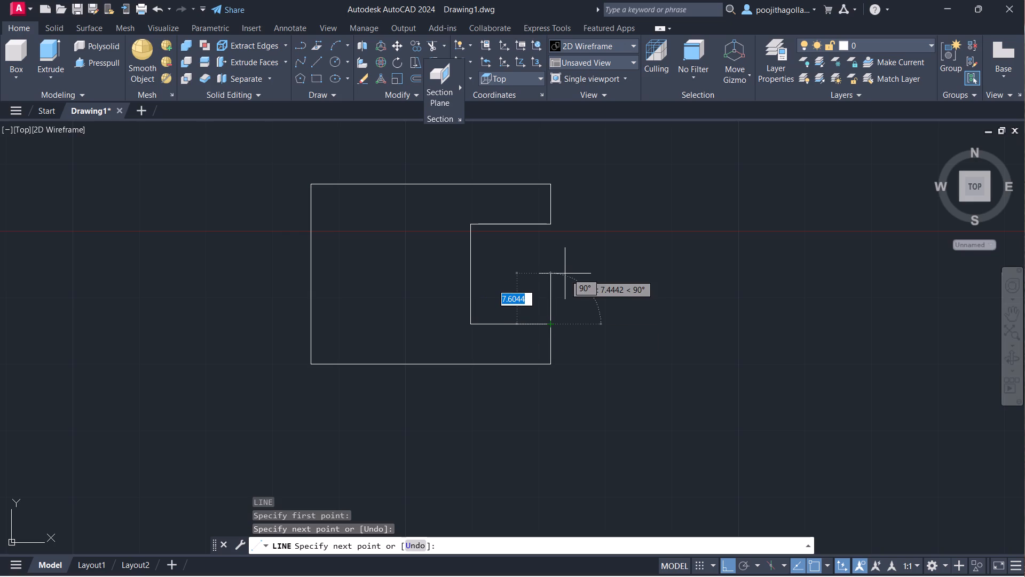
{"action": "key", "text": "Escape"}
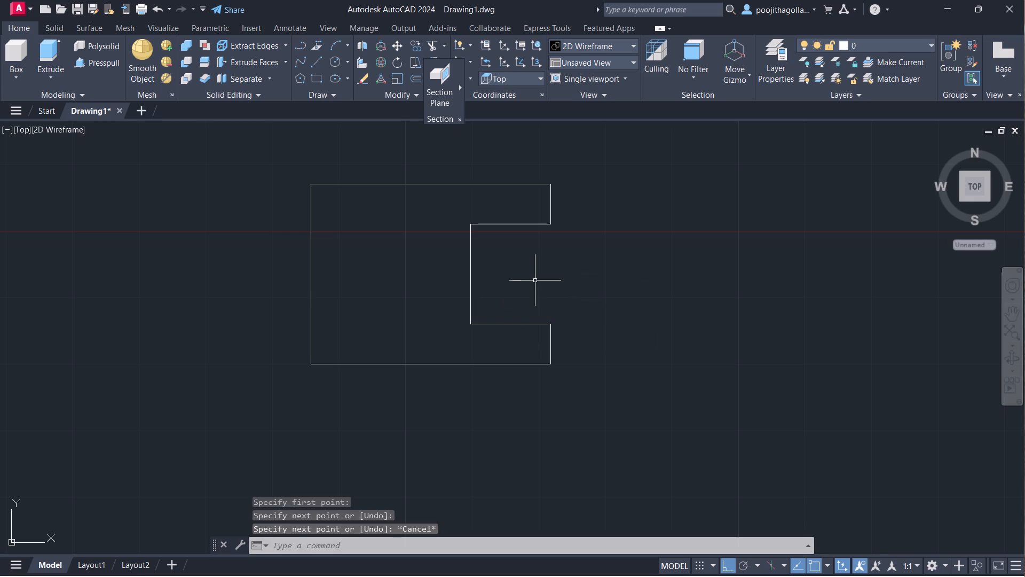
Mirror the three notch lines about the outline's right edge and erase the source objects, so they project outward.
{"action": "scroll", "coordinate": [535, 280], "scroll_direction": "down", "scroll_amount": 2}
{"action": "middle_click_drag", "start_coordinate": [535, 280], "coordinate": [548, 330]}
{"action": "scroll", "coordinate": [546, 332], "scroll_direction": "up", "scroll_amount": 2}
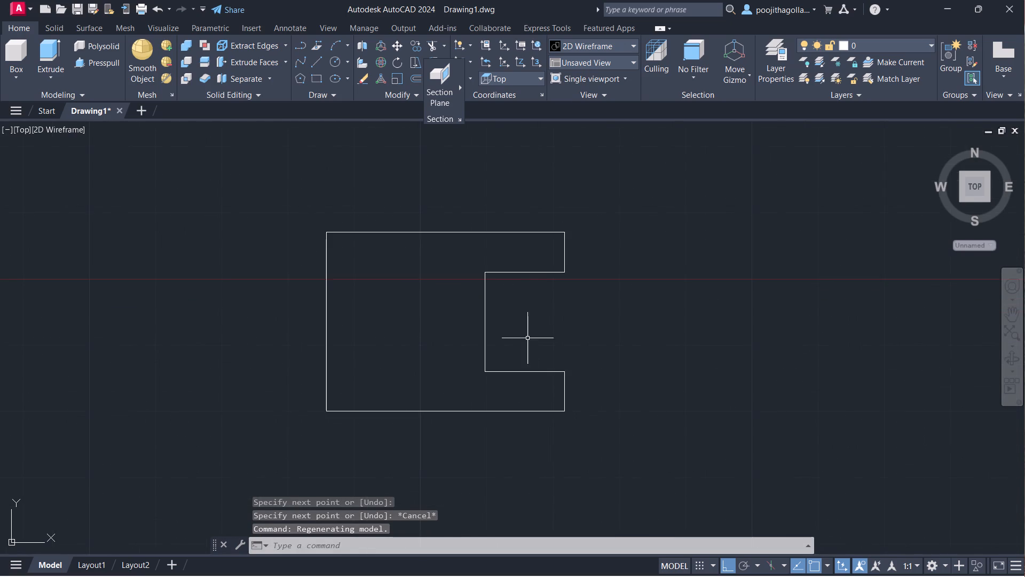
{"action": "middle_click_drag", "start_coordinate": [527, 338], "coordinate": [553, 315]}
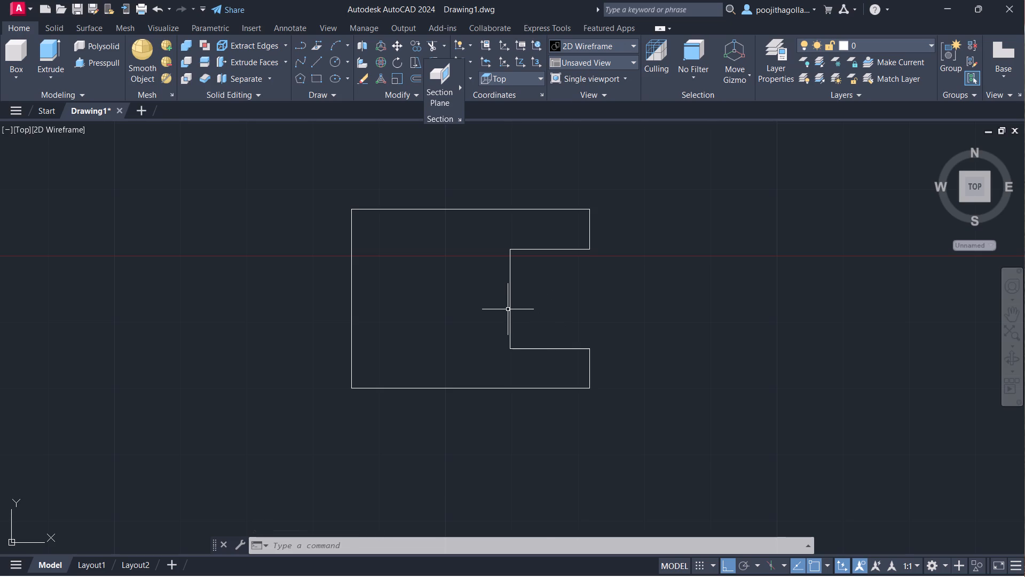
{"action": "left_click", "coordinate": [522, 288]}
{"action": "left_click", "coordinate": [494, 314]}
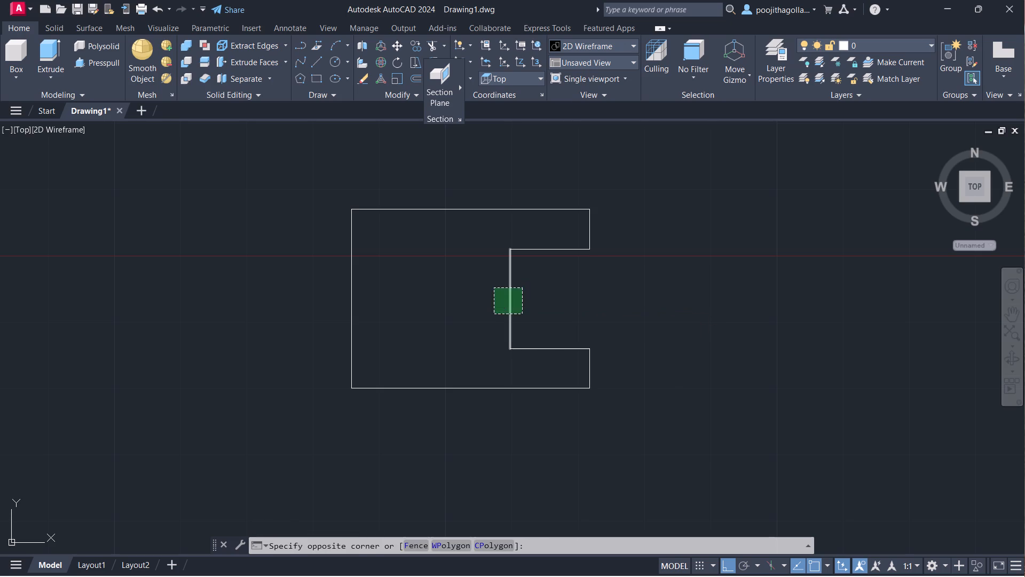
{"action": "left_click", "coordinate": [550, 233]}
{"action": "left_click", "coordinate": [538, 277]}
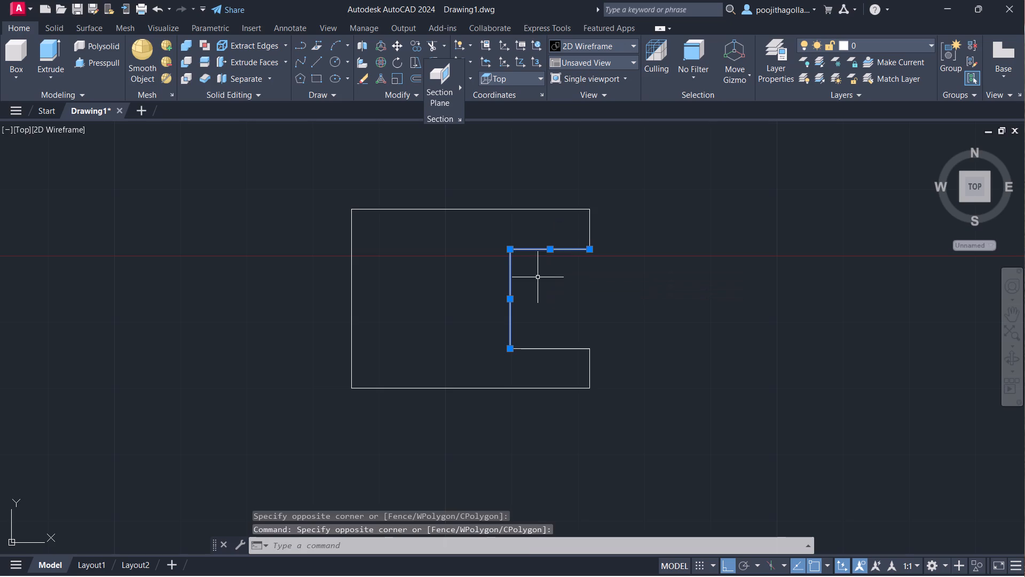
{"action": "left_click", "coordinate": [543, 333]}
{"action": "left_click", "coordinate": [514, 373]}
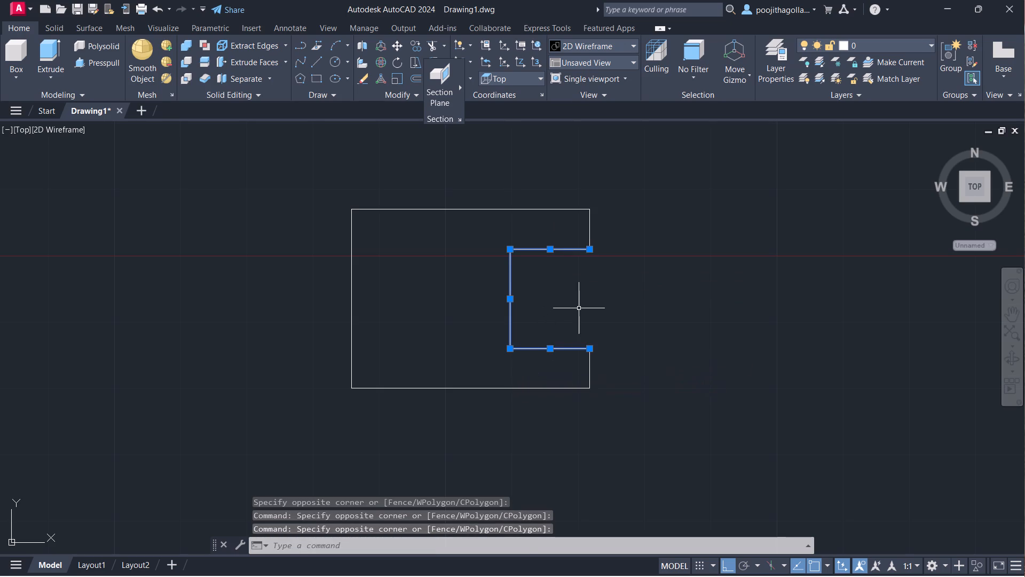
{"action": "type", "text": "mi"}
{"action": "key", "text": "Return"}
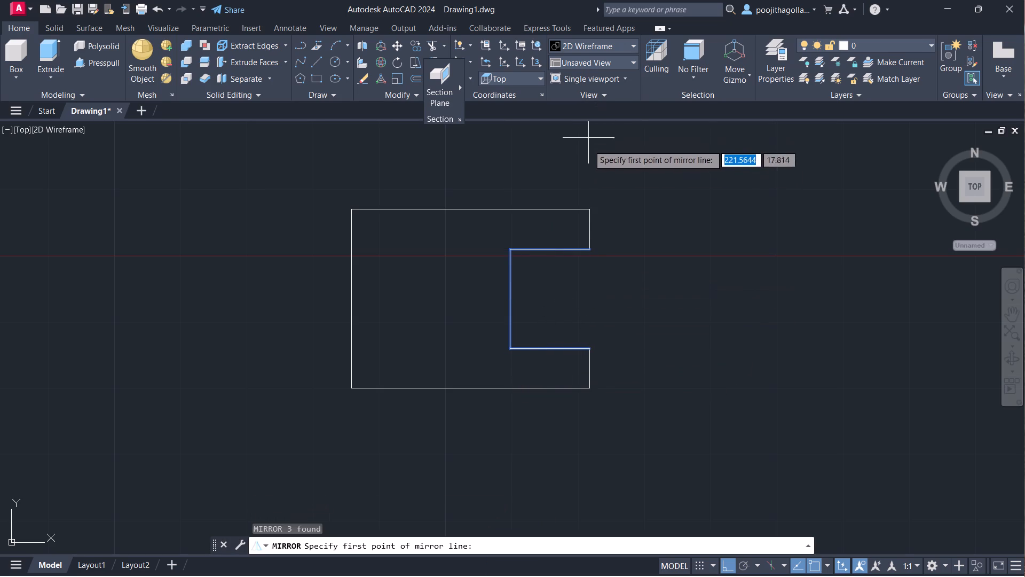
{"action": "left_click", "coordinate": [590, 212]}
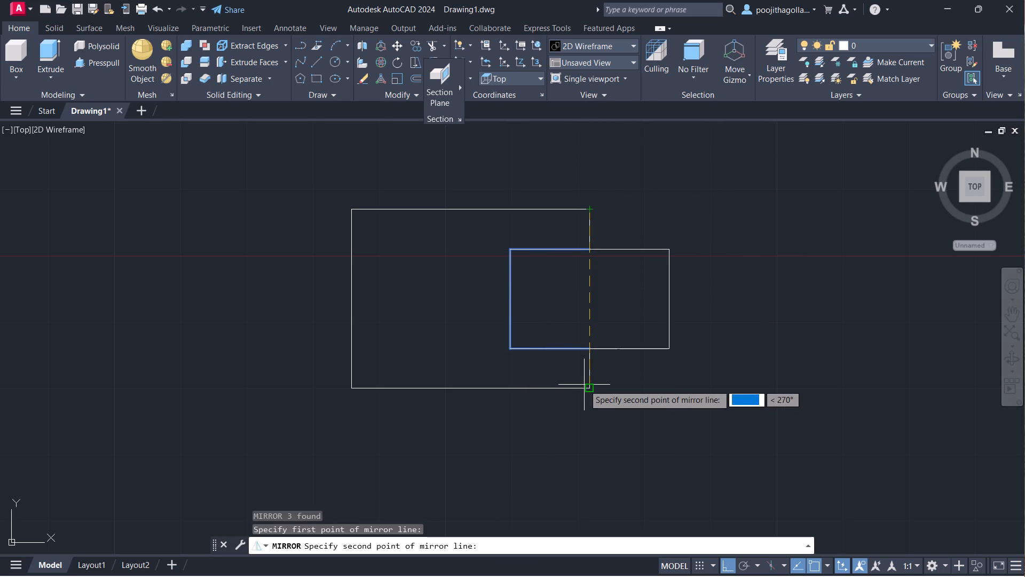
{"action": "left_click", "coordinate": [592, 386]}
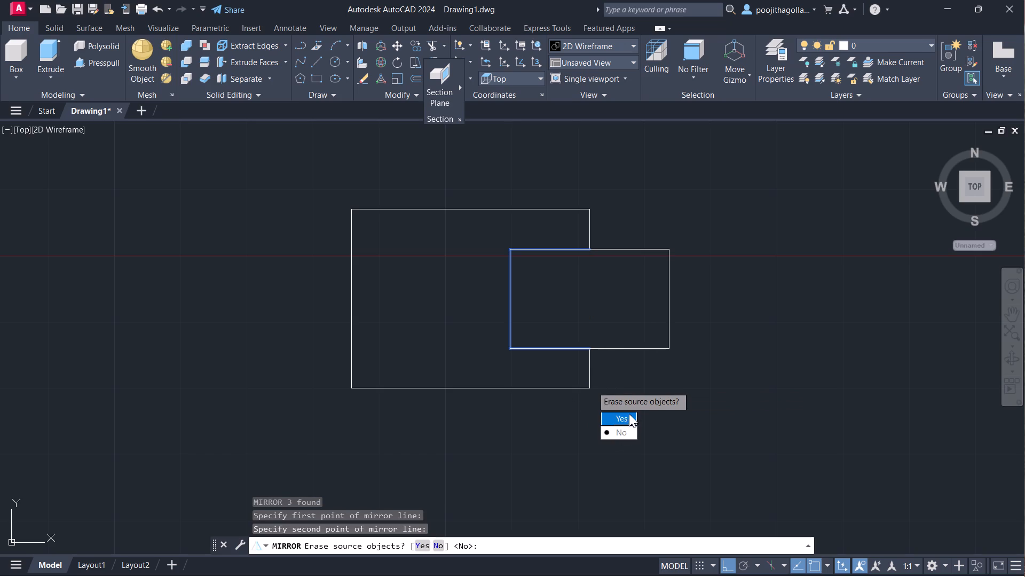
{"action": "left_click_drag", "start_coordinate": [620, 421], "coordinate": [592, 386]}
{"action": "key", "text": "Escape"}
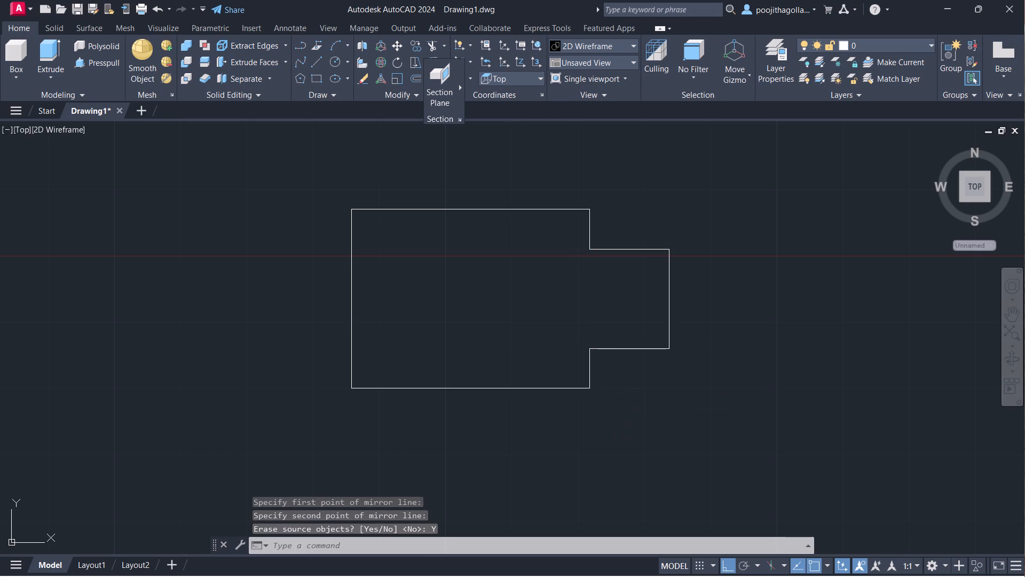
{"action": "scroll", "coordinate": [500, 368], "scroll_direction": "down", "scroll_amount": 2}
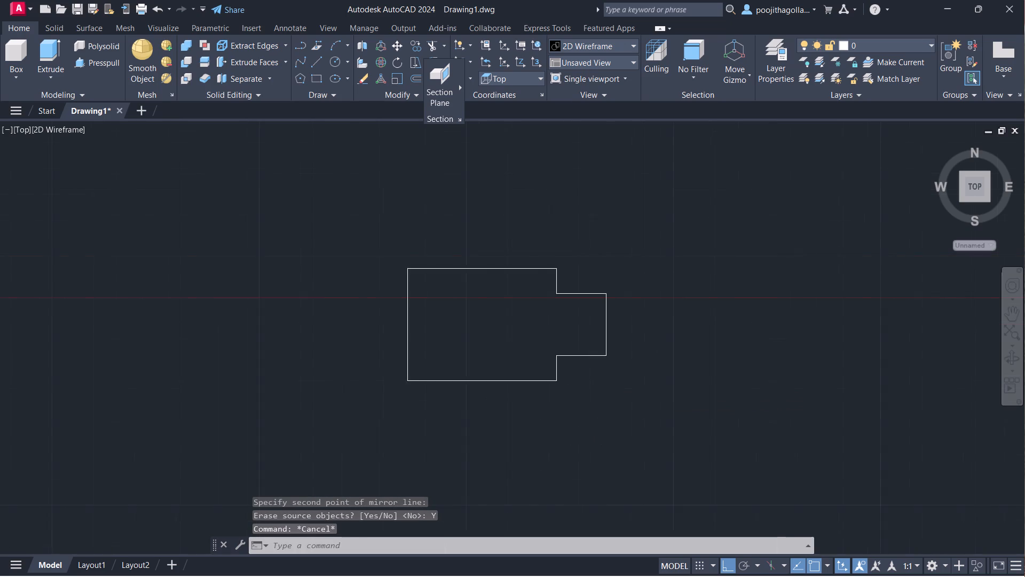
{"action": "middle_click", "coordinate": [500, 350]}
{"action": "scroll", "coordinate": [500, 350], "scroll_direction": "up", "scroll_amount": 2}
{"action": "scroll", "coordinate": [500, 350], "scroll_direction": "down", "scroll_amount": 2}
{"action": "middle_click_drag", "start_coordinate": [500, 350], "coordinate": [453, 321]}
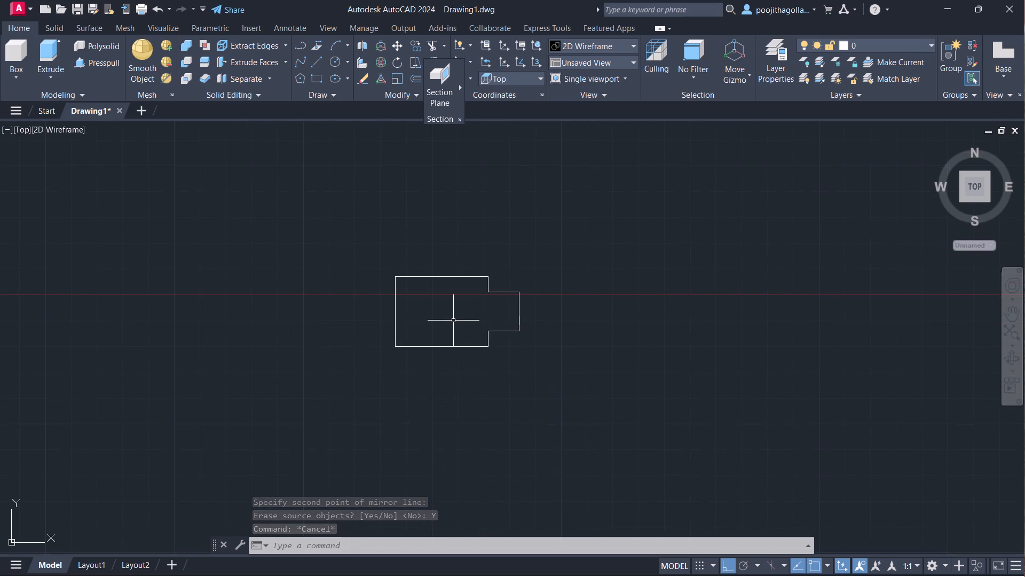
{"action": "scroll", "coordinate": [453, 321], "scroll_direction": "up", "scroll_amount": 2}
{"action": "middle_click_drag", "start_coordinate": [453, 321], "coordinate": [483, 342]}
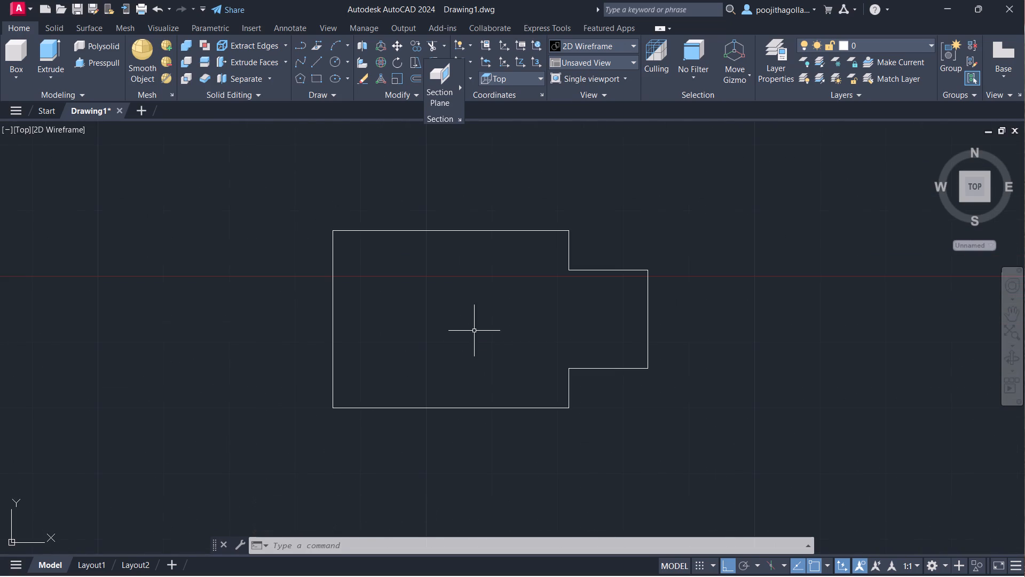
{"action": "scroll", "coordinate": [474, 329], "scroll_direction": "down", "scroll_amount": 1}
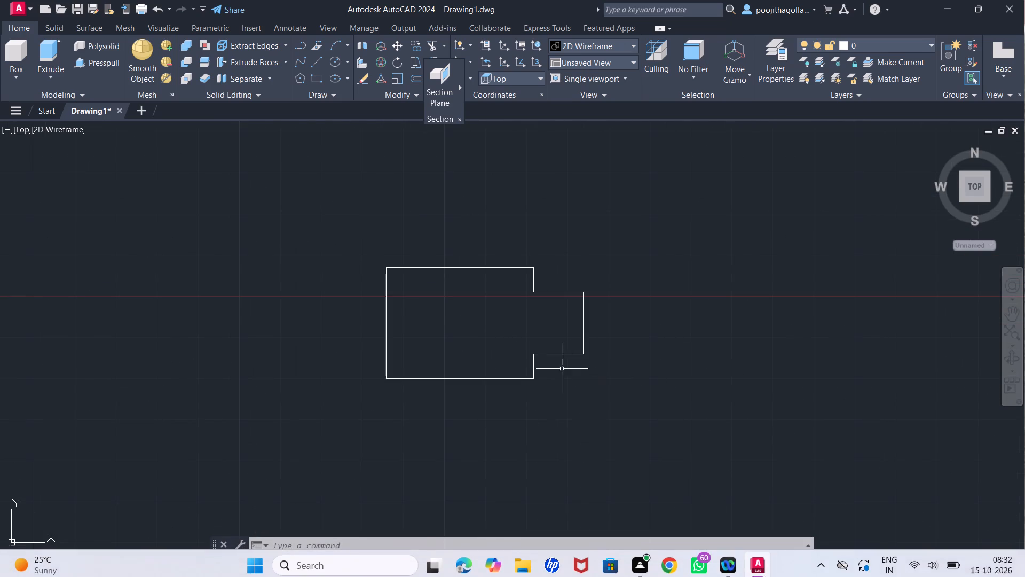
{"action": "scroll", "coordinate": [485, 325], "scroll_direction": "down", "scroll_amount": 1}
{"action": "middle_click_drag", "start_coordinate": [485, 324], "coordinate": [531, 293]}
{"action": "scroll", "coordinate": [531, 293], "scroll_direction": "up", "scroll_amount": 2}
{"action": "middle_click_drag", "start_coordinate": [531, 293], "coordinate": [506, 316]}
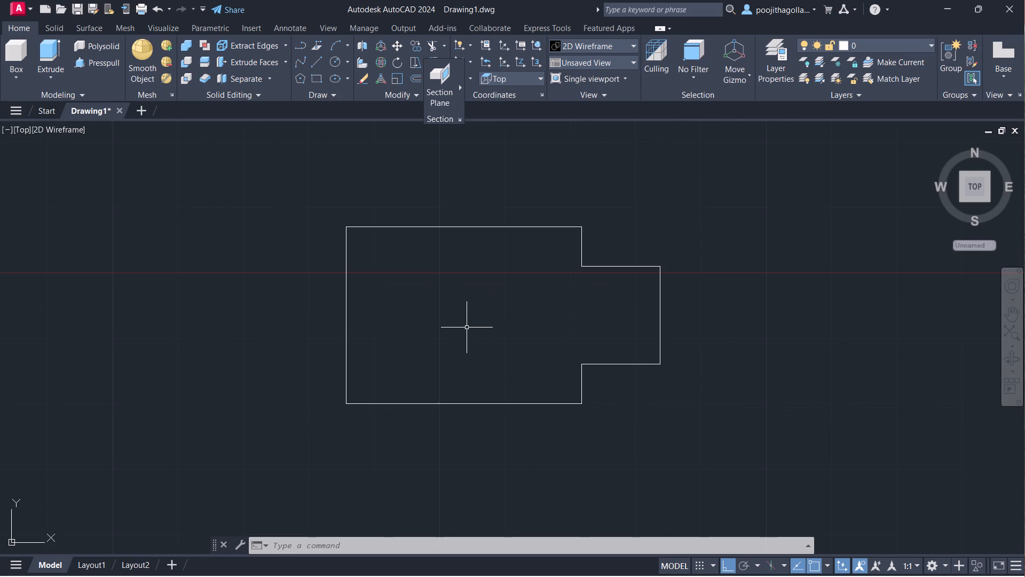
From the outline's top-left corner, draw guide lines 6 units down and 6 units right.
{"action": "key", "text": "l"}
{"action": "key", "text": "Return"}
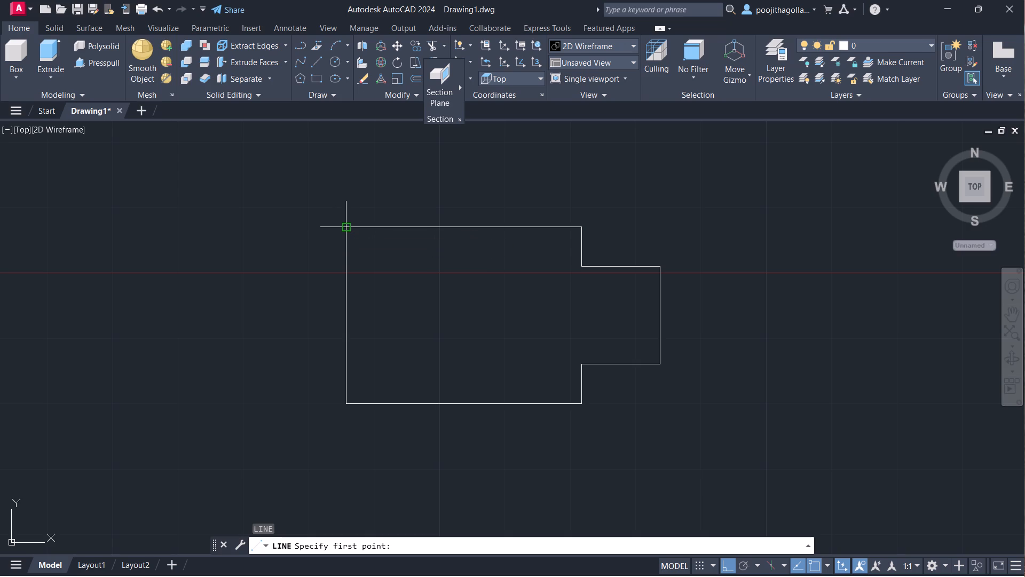
{"action": "left_click", "coordinate": [348, 228]}
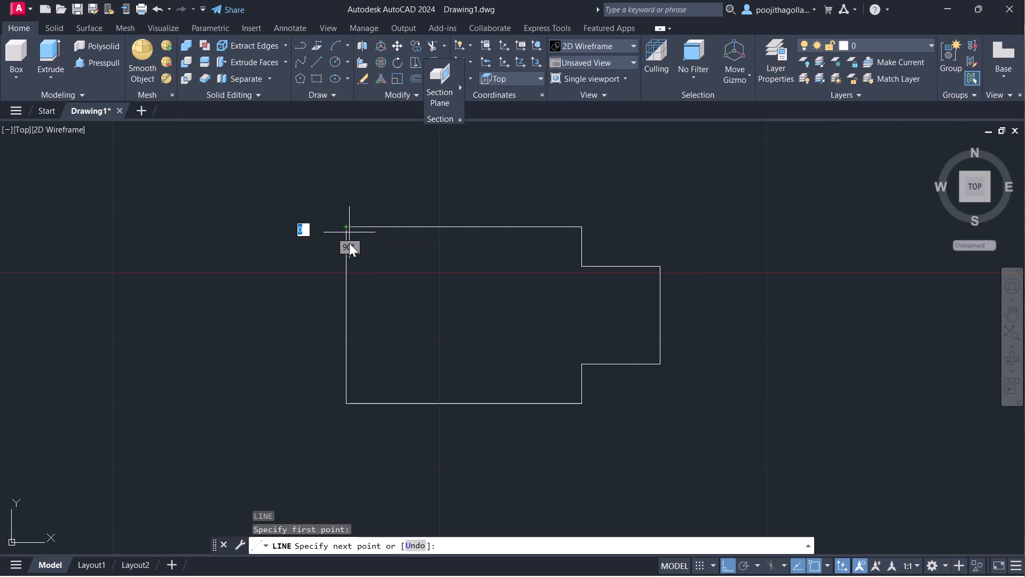
{"action": "key", "text": "6"}
{"action": "key", "text": "Return"}
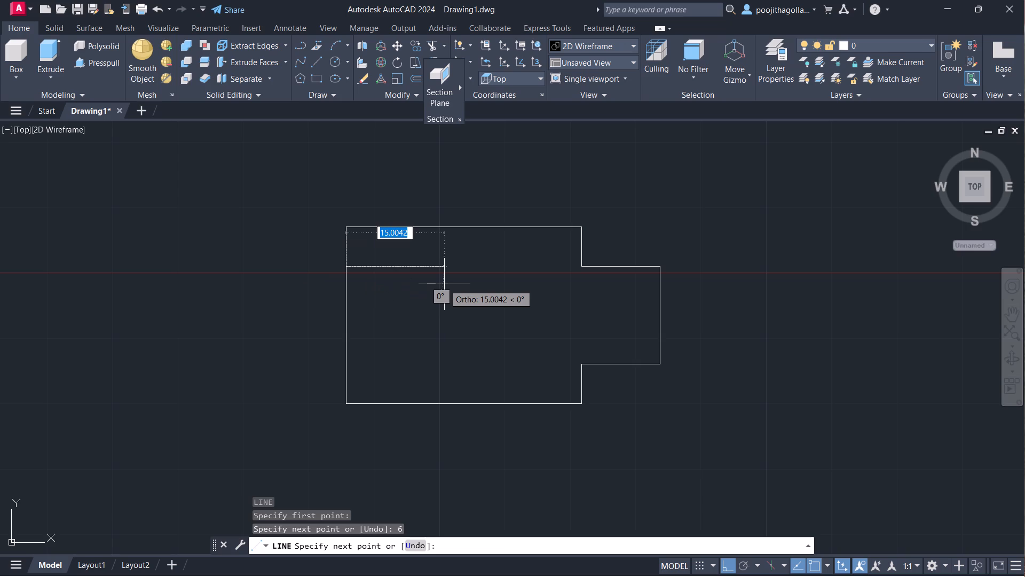
{"action": "key", "text": "6"}
{"action": "key", "text": "Return"}
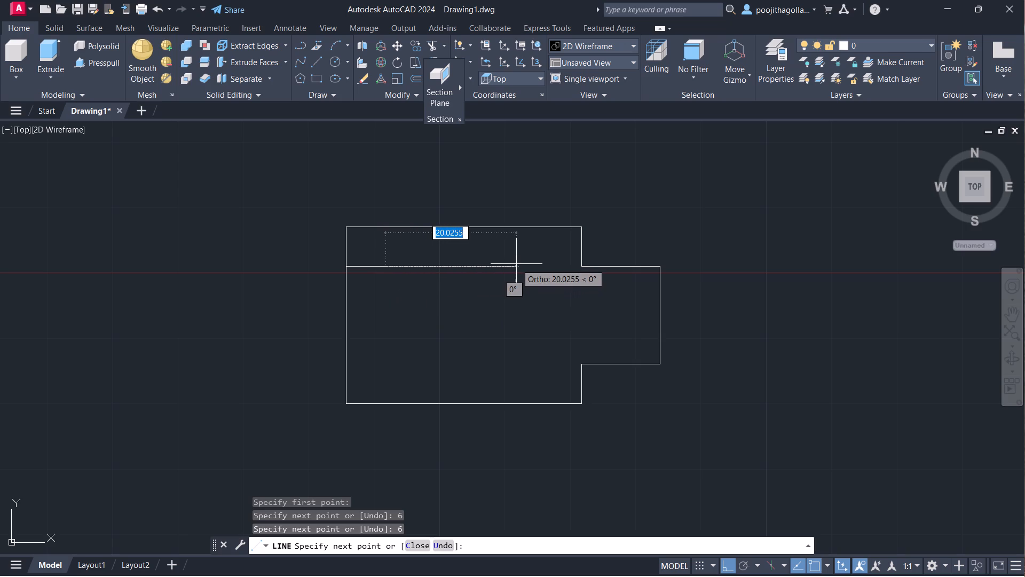
Continue the chain 24 units right, 12 units down, 24 units left and back up to close an inner rectangle.
{"action": "type", "text": "24"}
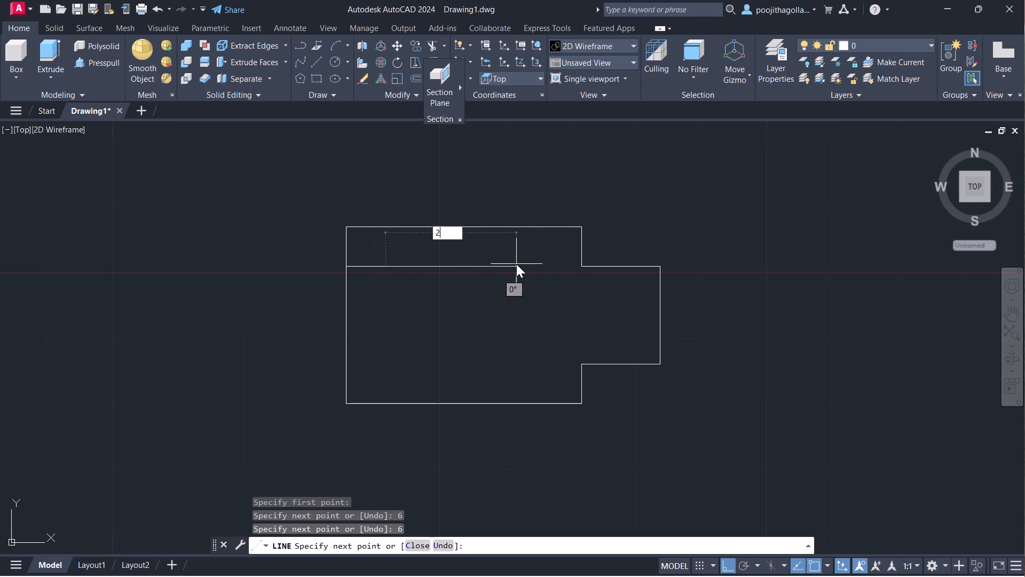
{"action": "key", "text": "Return"}
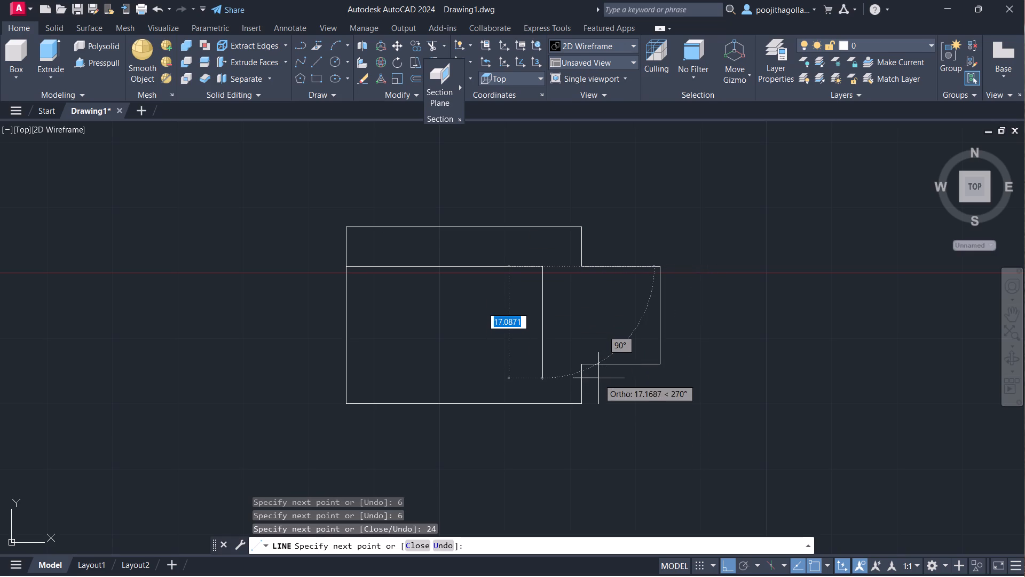
{"action": "type", "text": "12"}
{"action": "key", "text": "Return"}
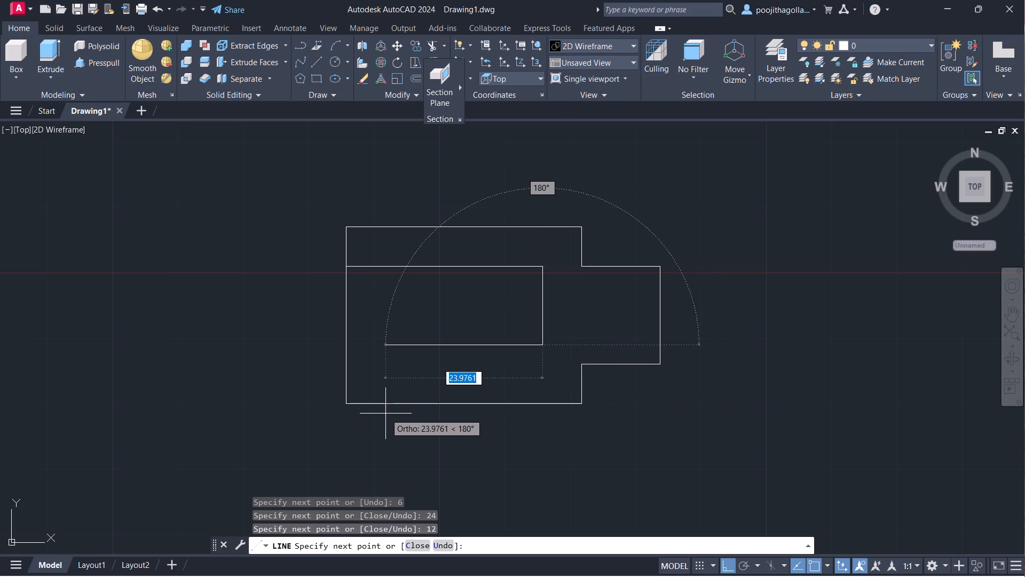
{"action": "type", "text": "24"}
{"action": "key", "text": "Return"}
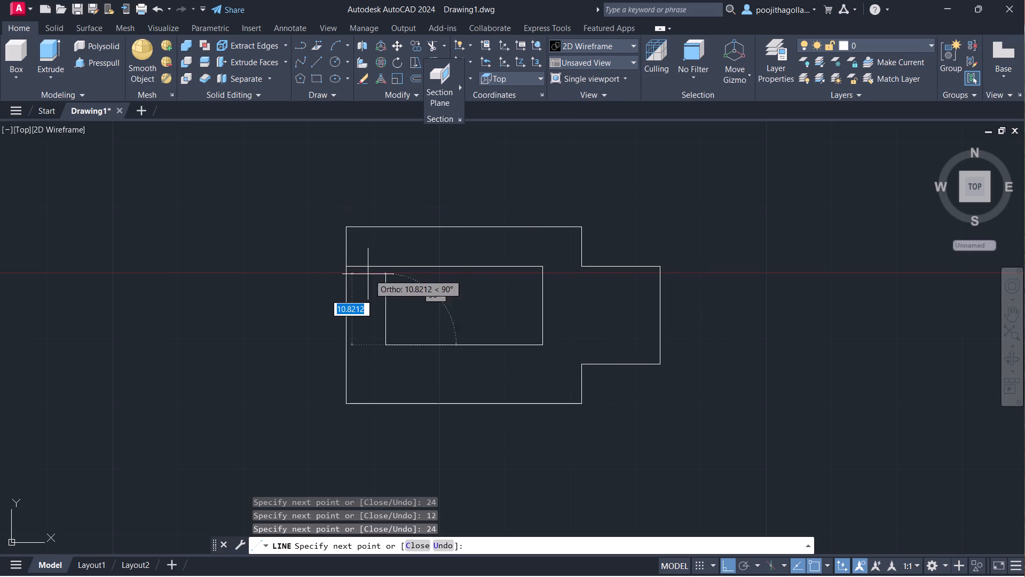
{"action": "left_click", "coordinate": [384, 270]}
{"action": "key", "text": "Escape"}
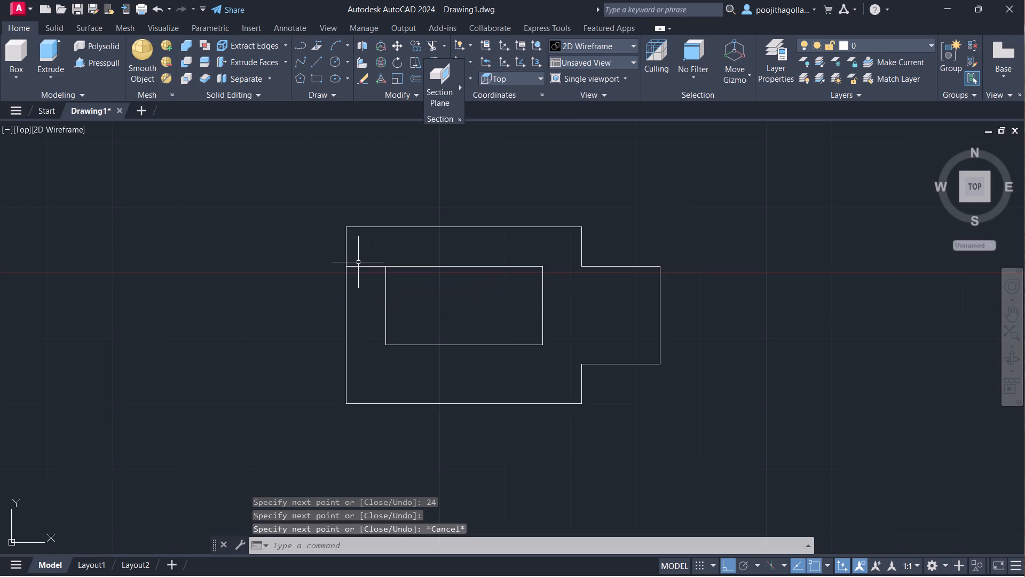
Erase the two 6-unit guide lines between the outline's top-left corner and the inner rectangle.
{"action": "left_click", "coordinate": [358, 267]}
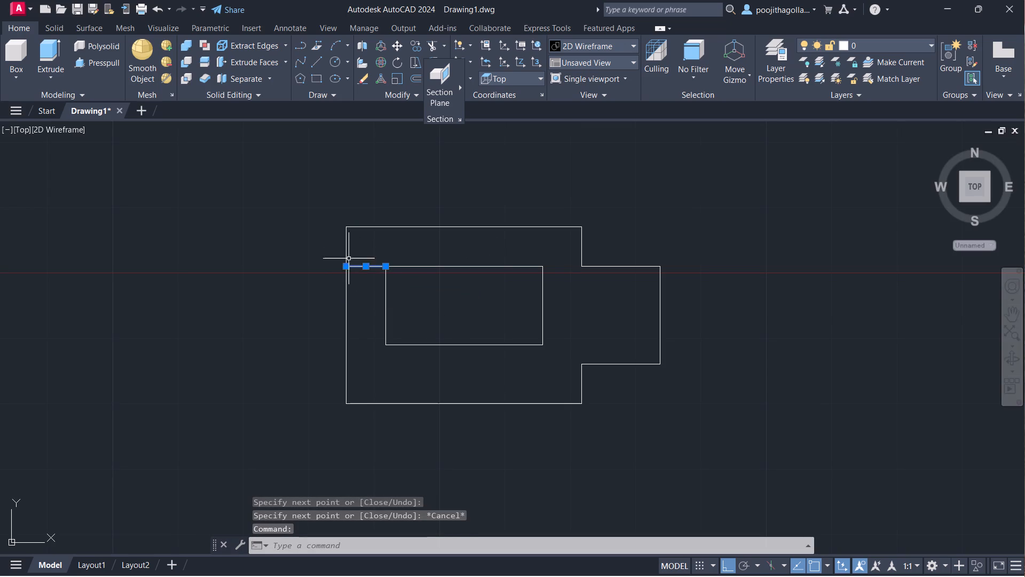
{"action": "left_click", "coordinate": [345, 247]}
{"action": "key", "text": "Delete"}
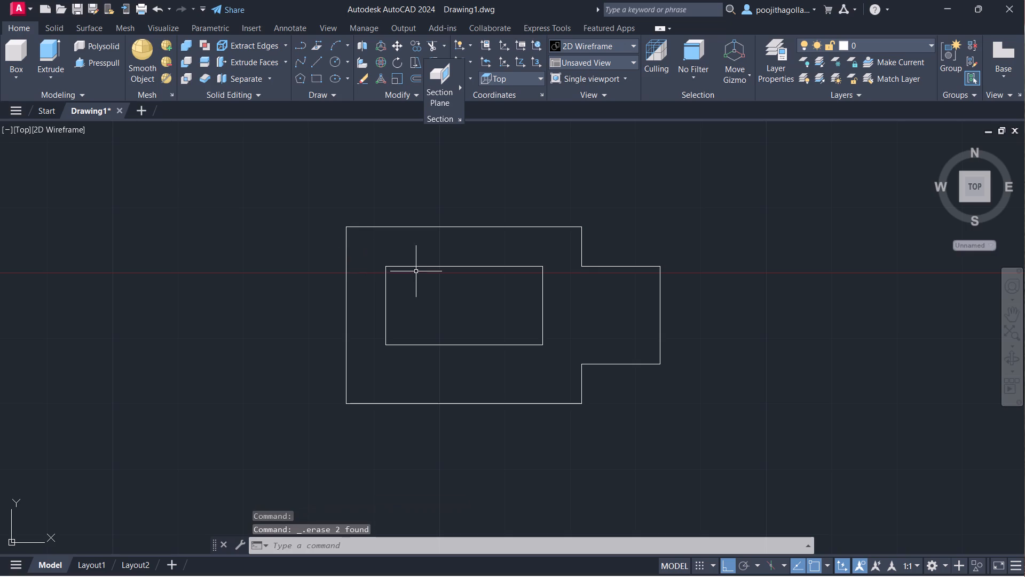
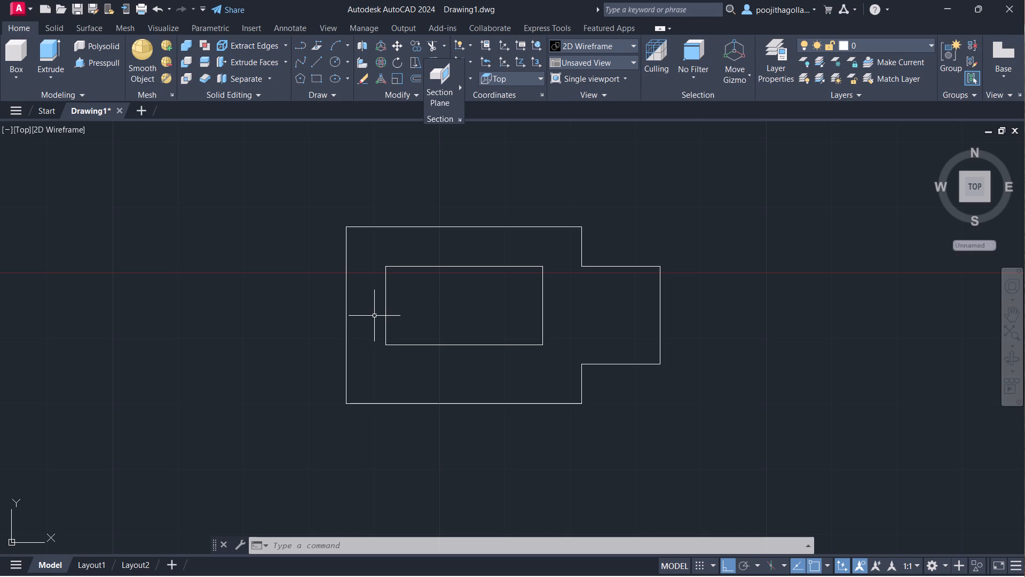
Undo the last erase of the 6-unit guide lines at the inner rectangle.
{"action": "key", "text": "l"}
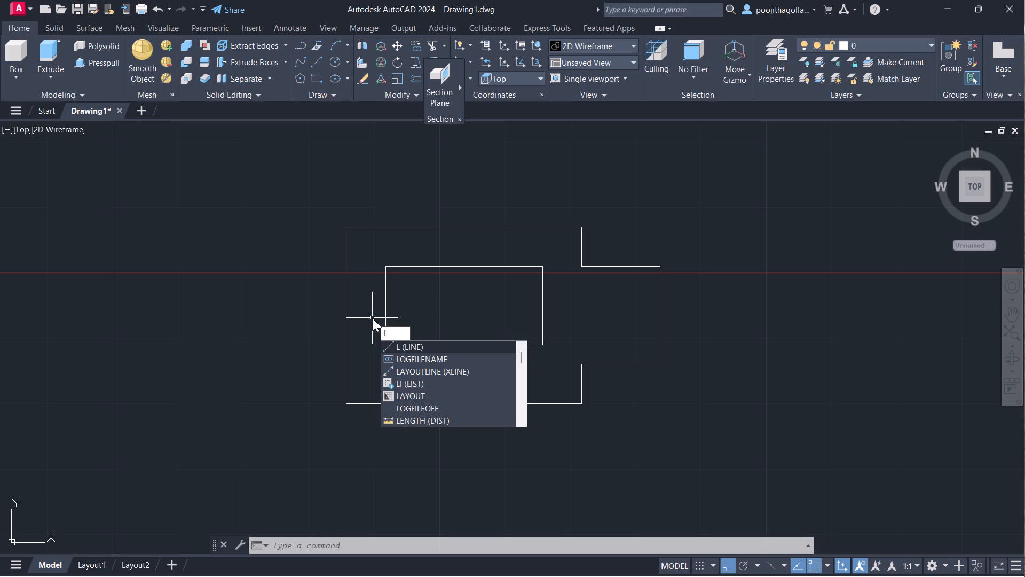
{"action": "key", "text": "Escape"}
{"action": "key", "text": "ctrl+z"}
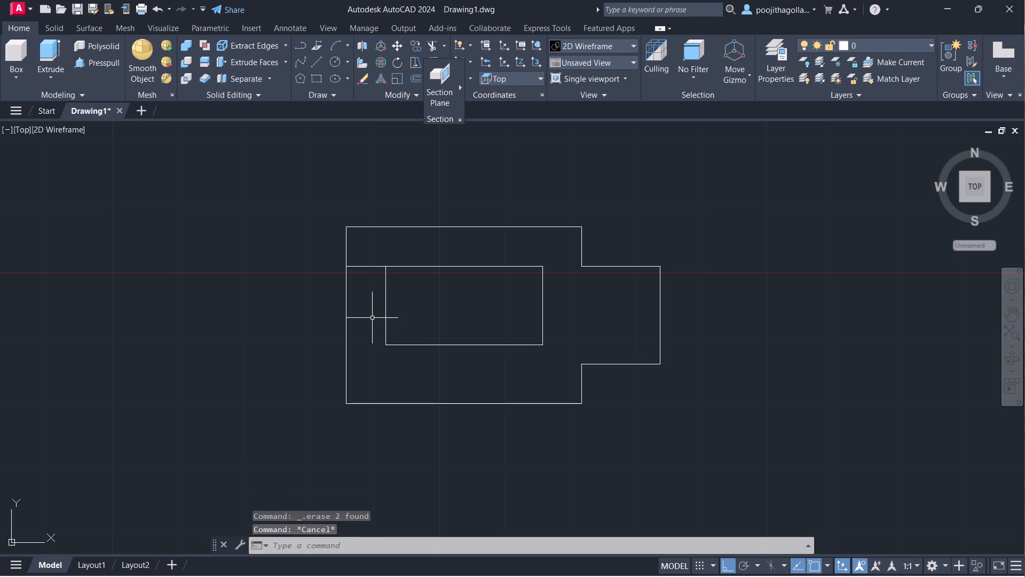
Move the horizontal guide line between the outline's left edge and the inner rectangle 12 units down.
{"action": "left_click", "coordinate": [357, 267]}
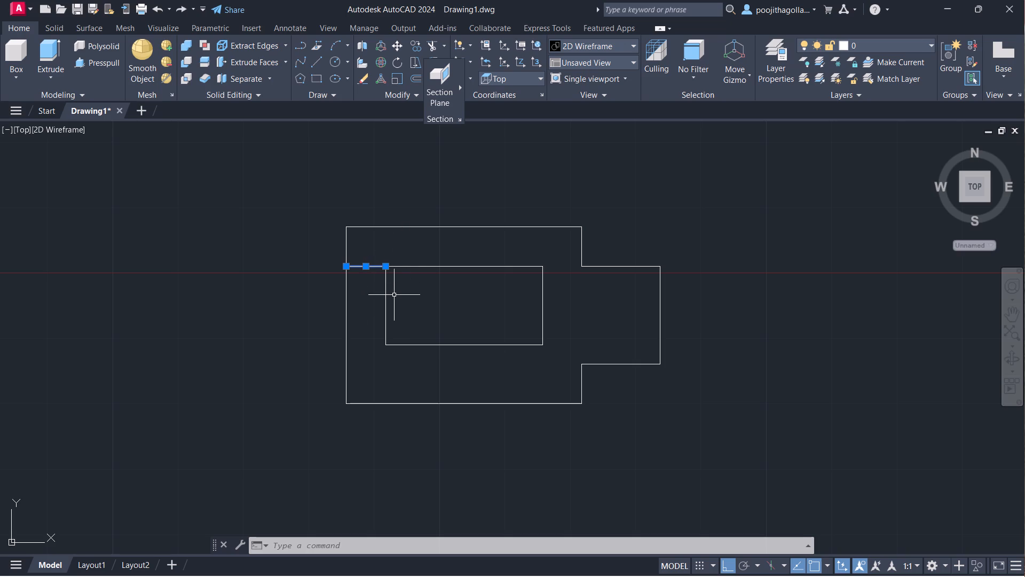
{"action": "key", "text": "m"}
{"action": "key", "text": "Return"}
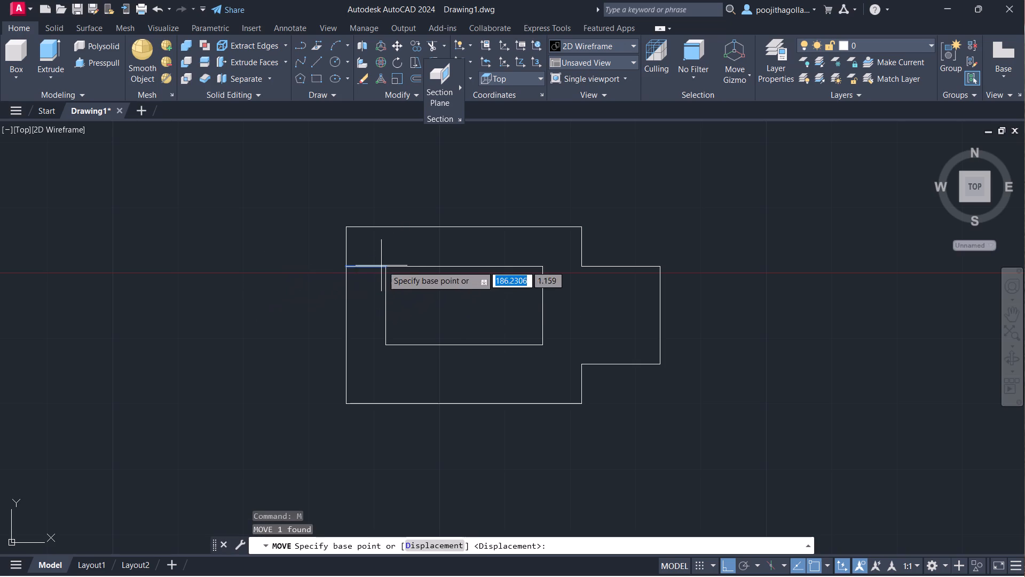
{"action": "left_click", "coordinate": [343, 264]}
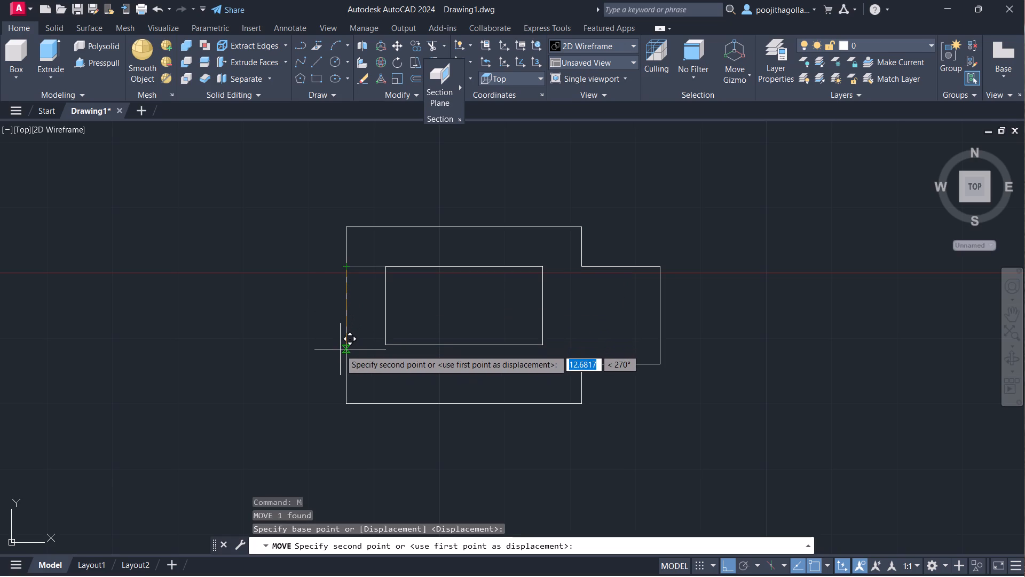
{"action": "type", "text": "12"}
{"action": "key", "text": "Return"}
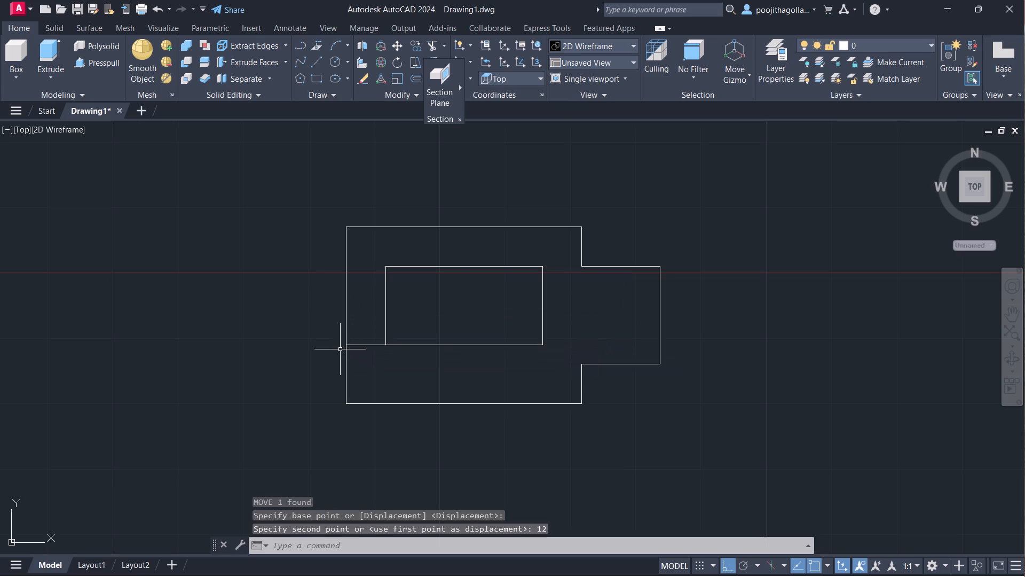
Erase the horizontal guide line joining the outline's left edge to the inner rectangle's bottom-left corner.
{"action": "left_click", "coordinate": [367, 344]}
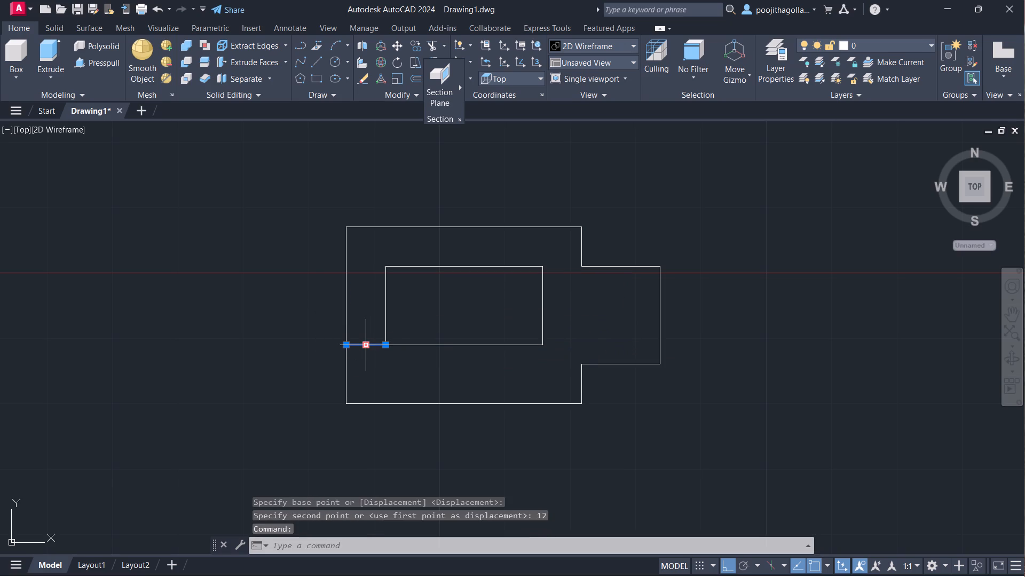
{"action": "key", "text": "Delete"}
Draw a line 6 units up from the outline's bottom-left corner along its left edge.
{"action": "key", "text": "l"}
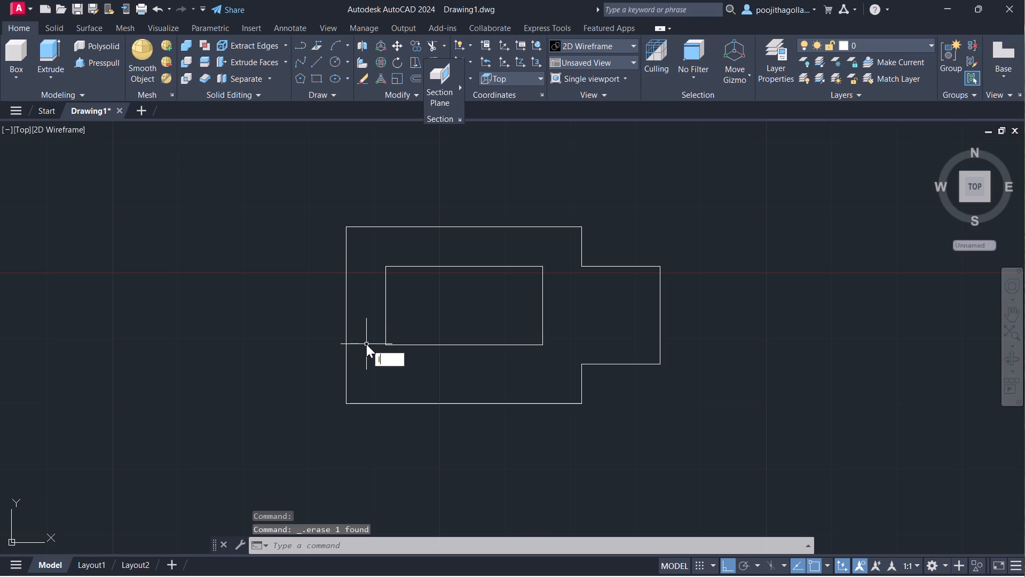
{"action": "key", "text": "Return"}
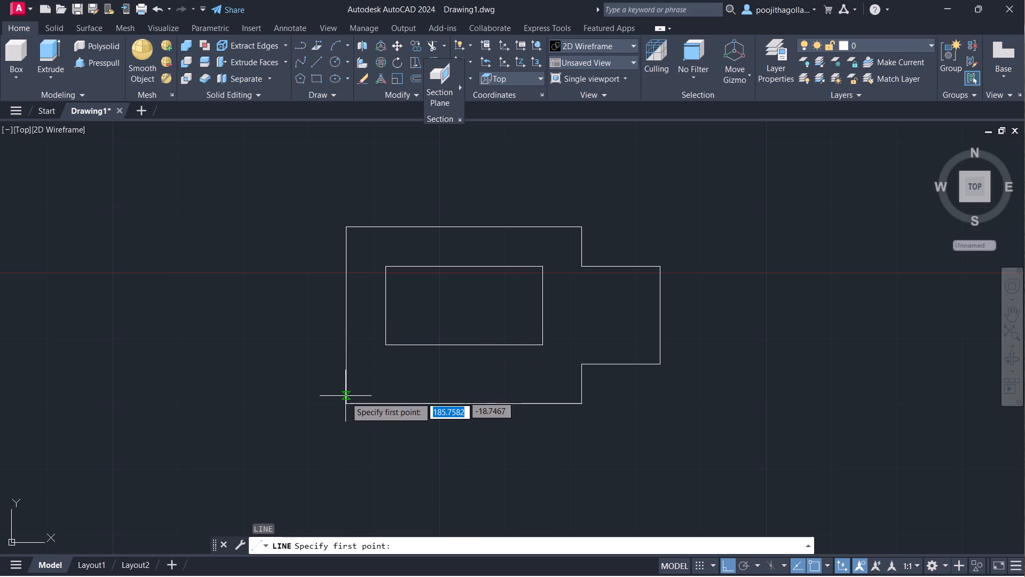
{"action": "left_click", "coordinate": [345, 401]}
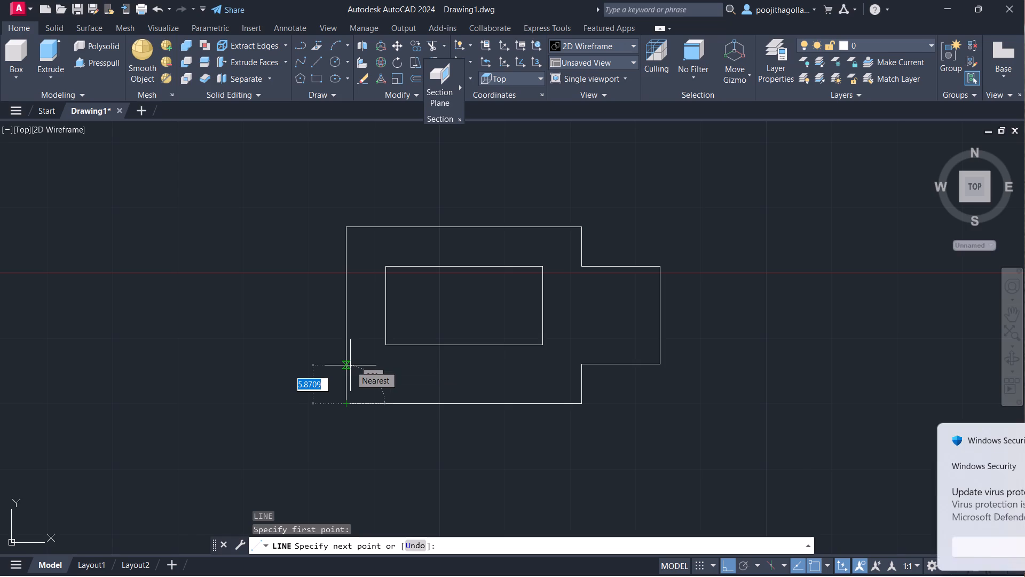
{"action": "key", "text": "6"}
{"action": "key", "text": "Return"}
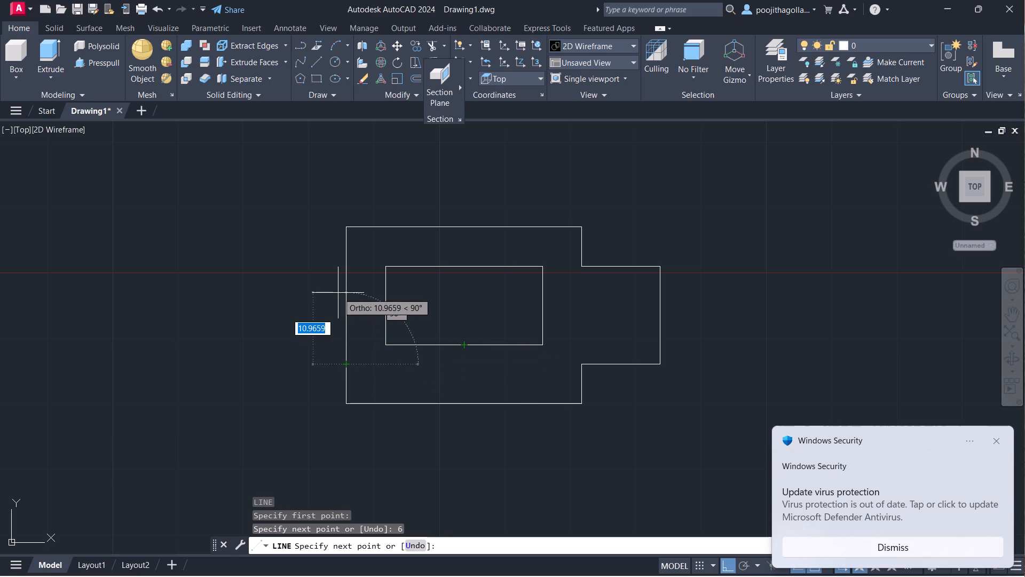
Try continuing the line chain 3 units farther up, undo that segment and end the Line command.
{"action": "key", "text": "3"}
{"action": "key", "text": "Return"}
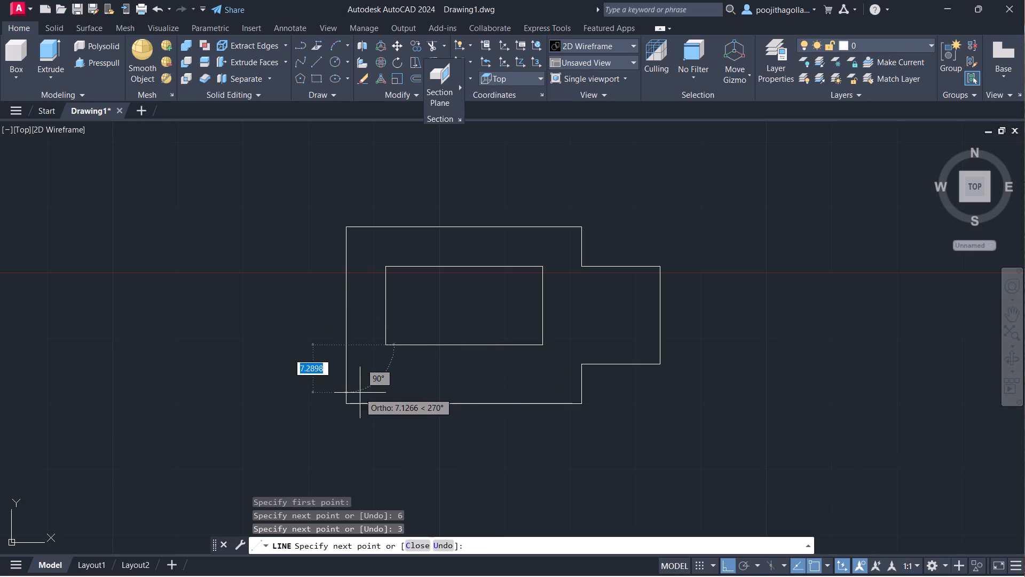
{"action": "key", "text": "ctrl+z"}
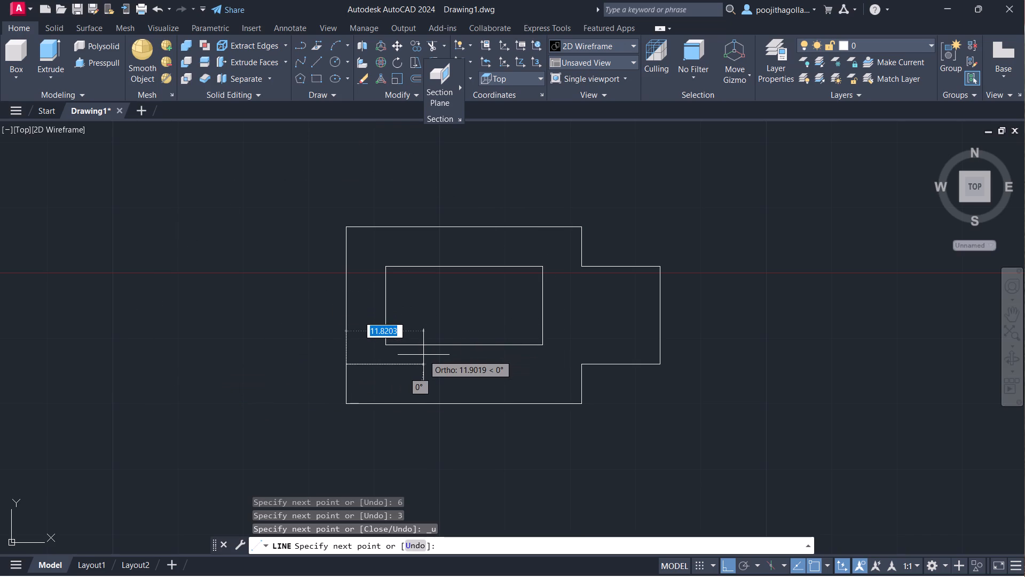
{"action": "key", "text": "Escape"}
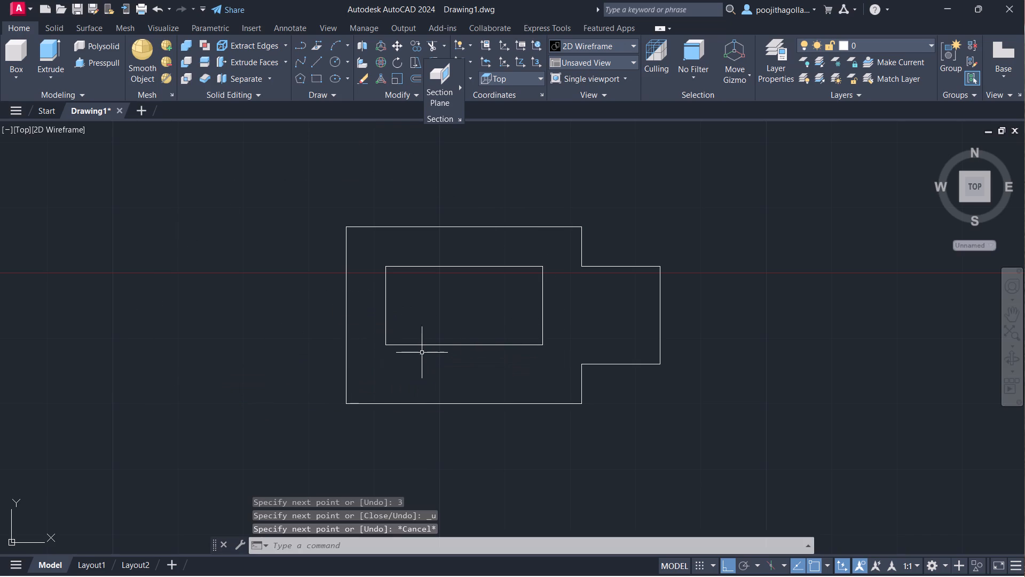
Erase the short guide line overlapping the outline's left edge near its top-left corner.
{"action": "left_click", "coordinate": [347, 246]}
{"action": "key", "text": "Delete"}
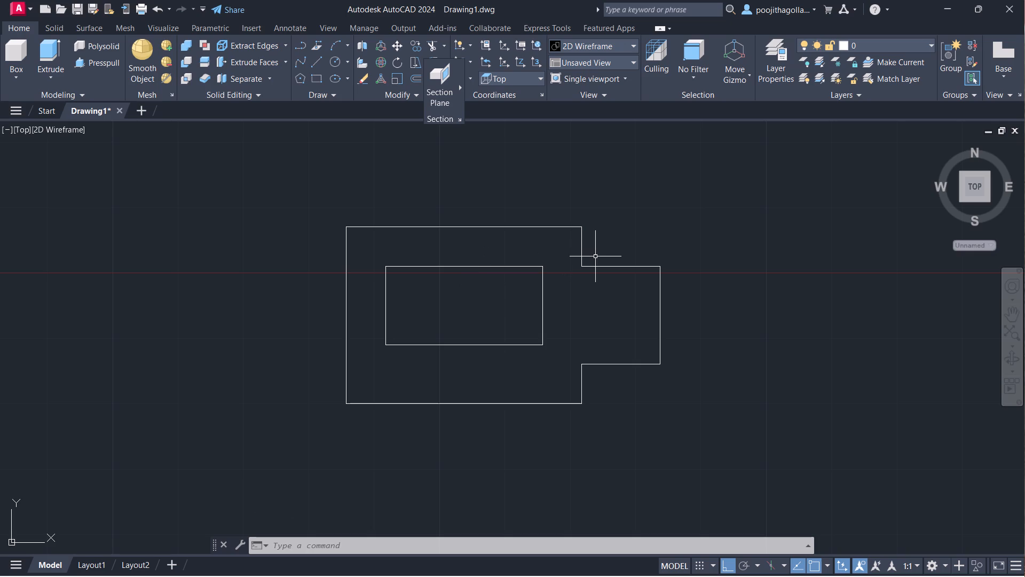
Measure the horizontal gap between the inner rectangle's top-right corner and the outline's top-right corner without placing a dimension.
{"action": "type", "text": "dim"}
{"action": "key", "text": "Return"}
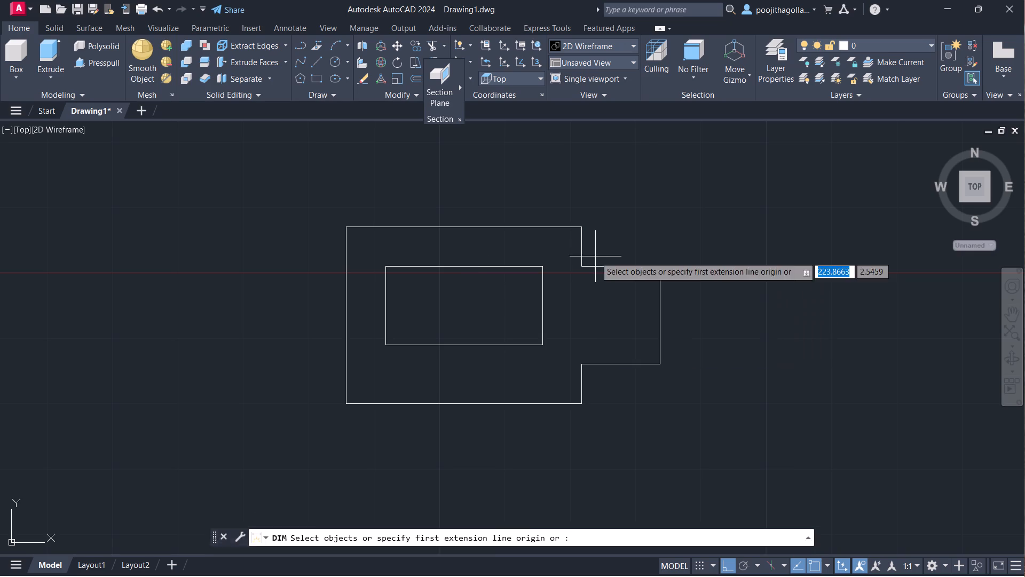
{"action": "left_click", "coordinate": [536, 268]}
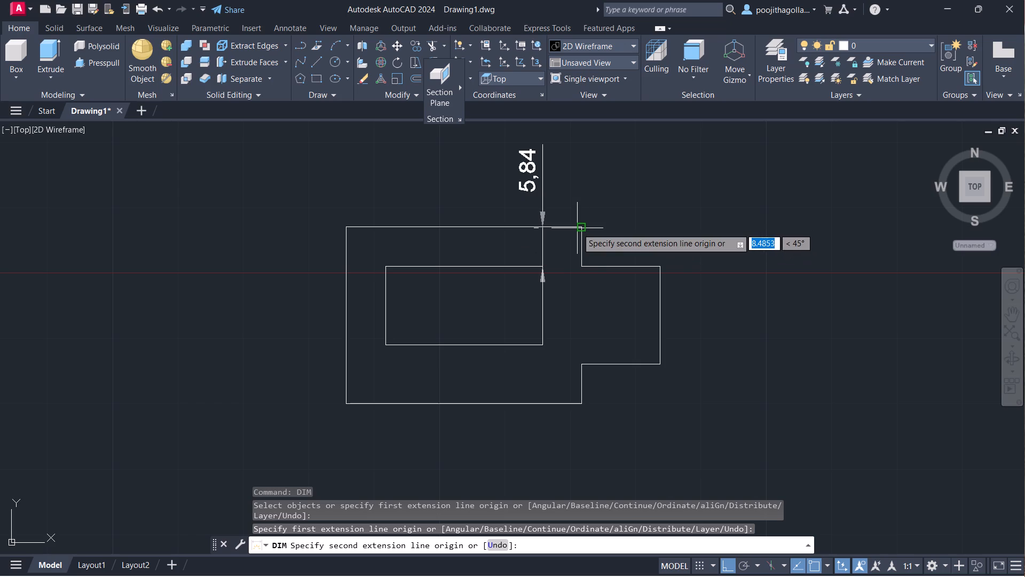
{"action": "left_click", "coordinate": [577, 228]}
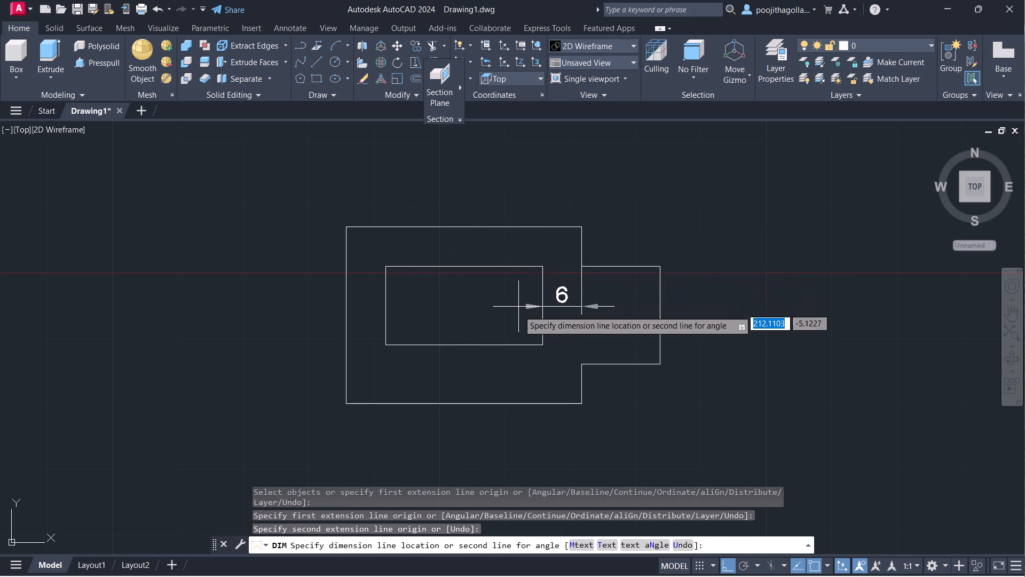
{"action": "key", "text": "Delete"}
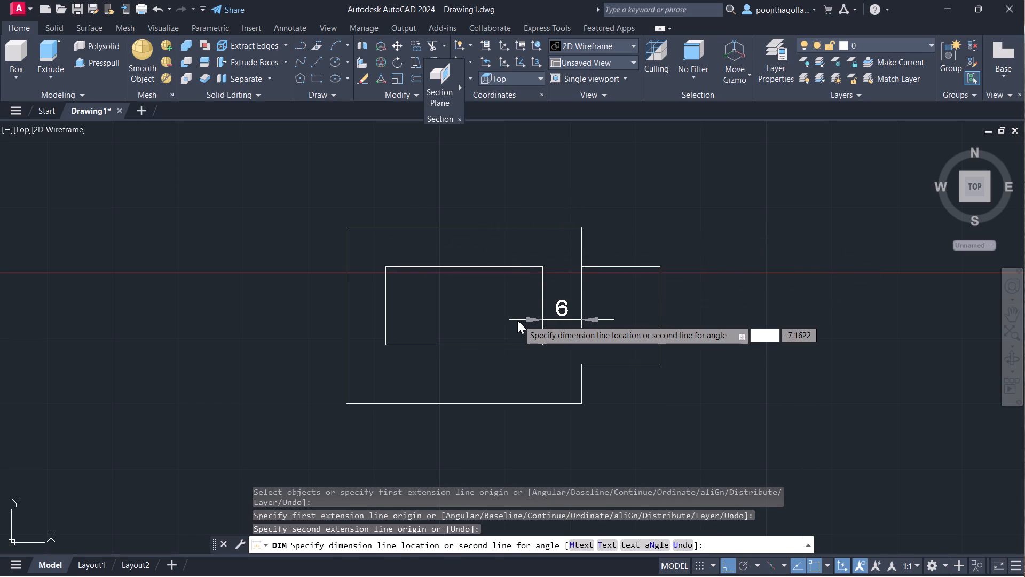
{"action": "key", "text": "Delete"}
{"action": "key", "text": "Escape"}
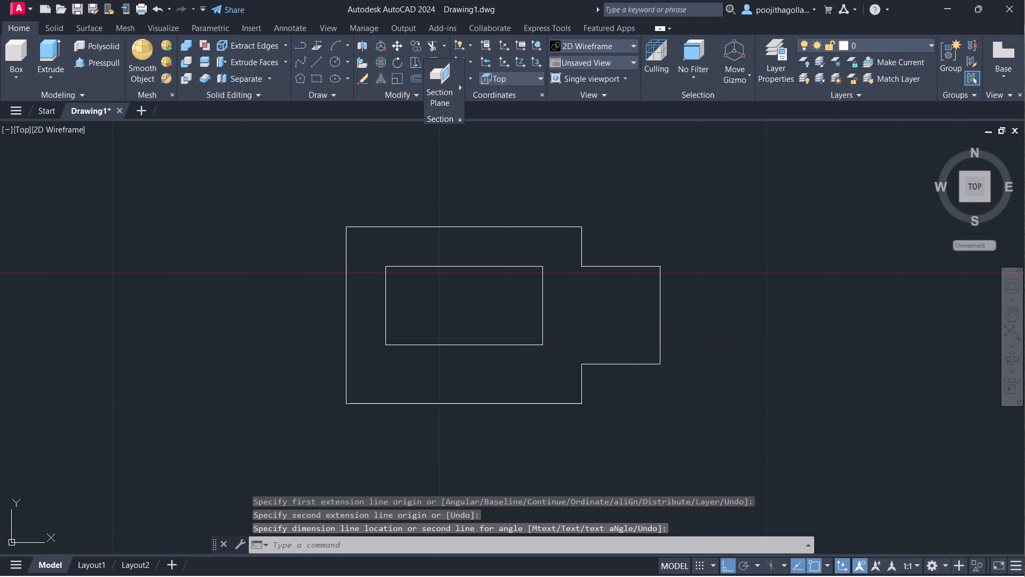
Measure the inner rectangle's bottom edge with a temporary dimension, without placing it.
{"action": "type", "text": "dim"}
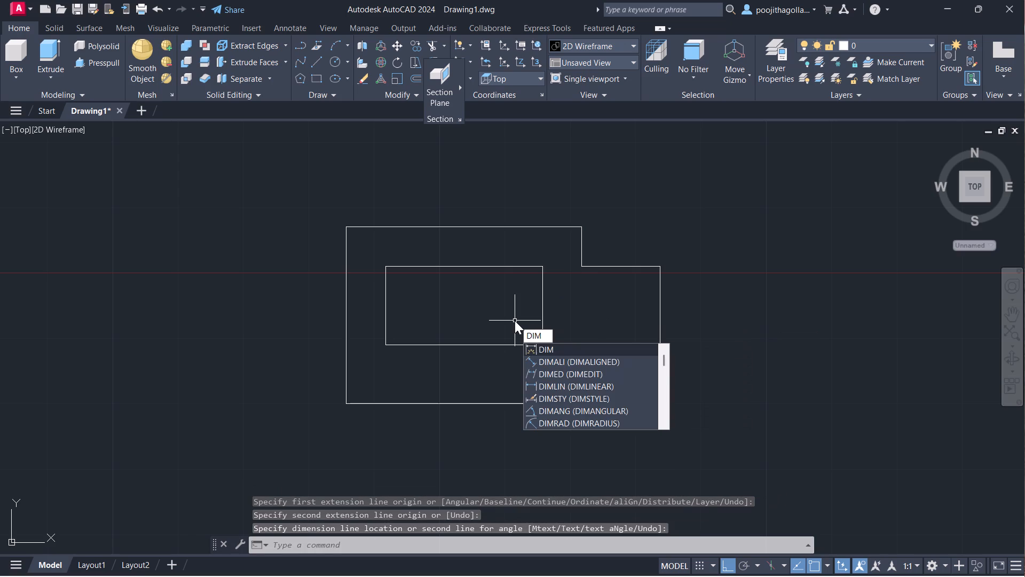
{"action": "key", "text": "Return"}
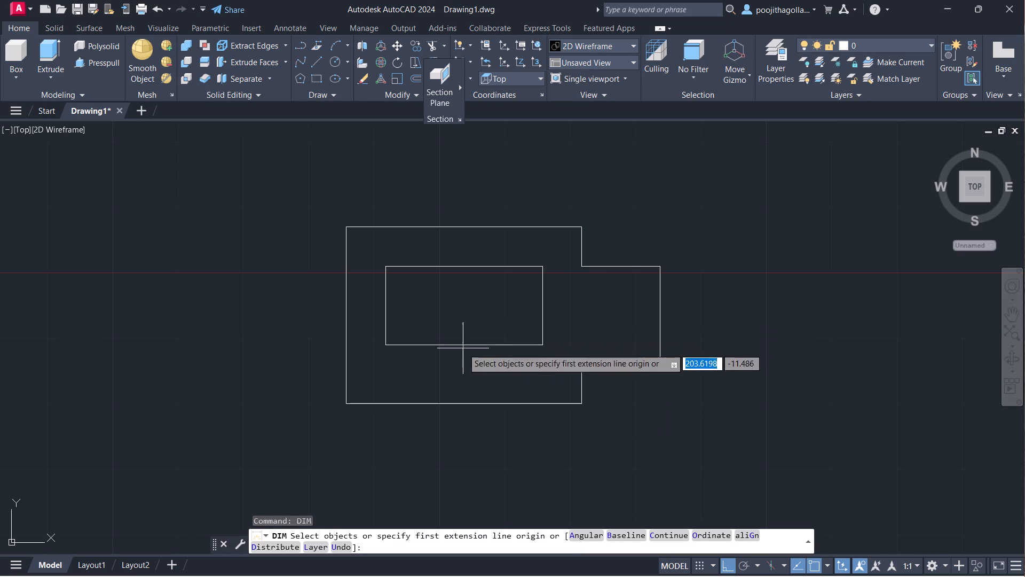
{"action": "left_click", "coordinate": [390, 346]}
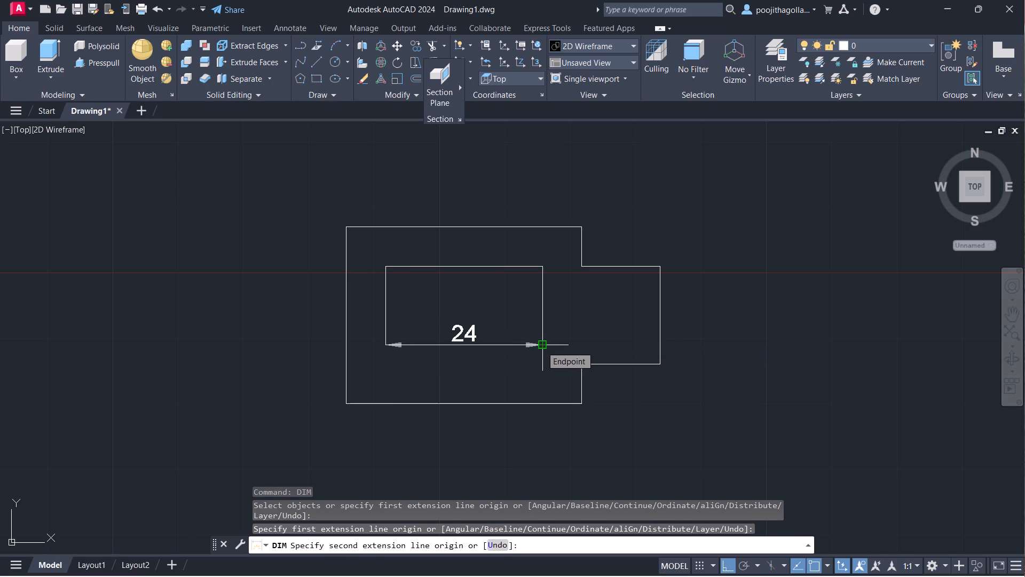
{"action": "key", "text": "Escape"}
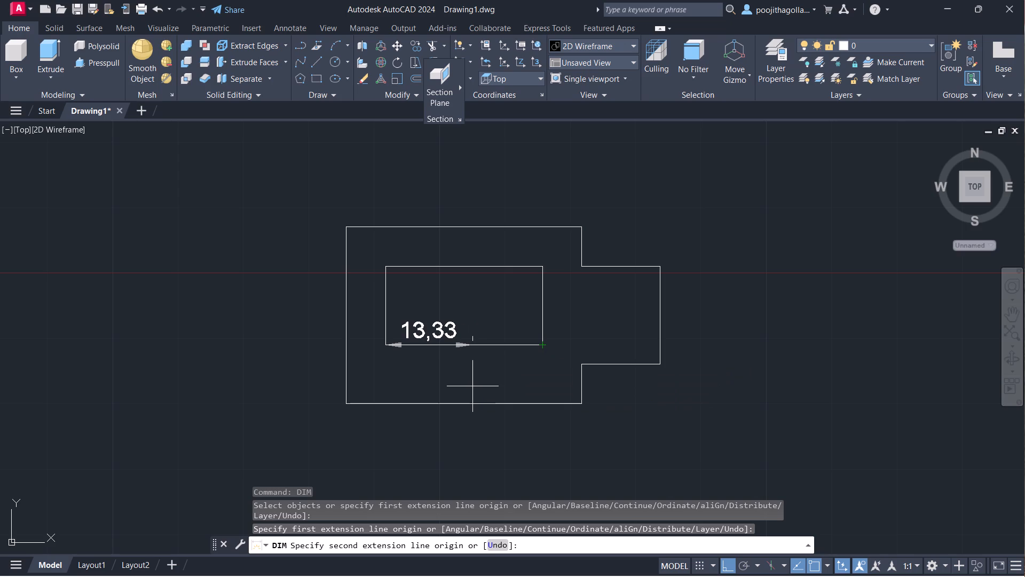
{"action": "middle_click", "coordinate": [472, 386]}
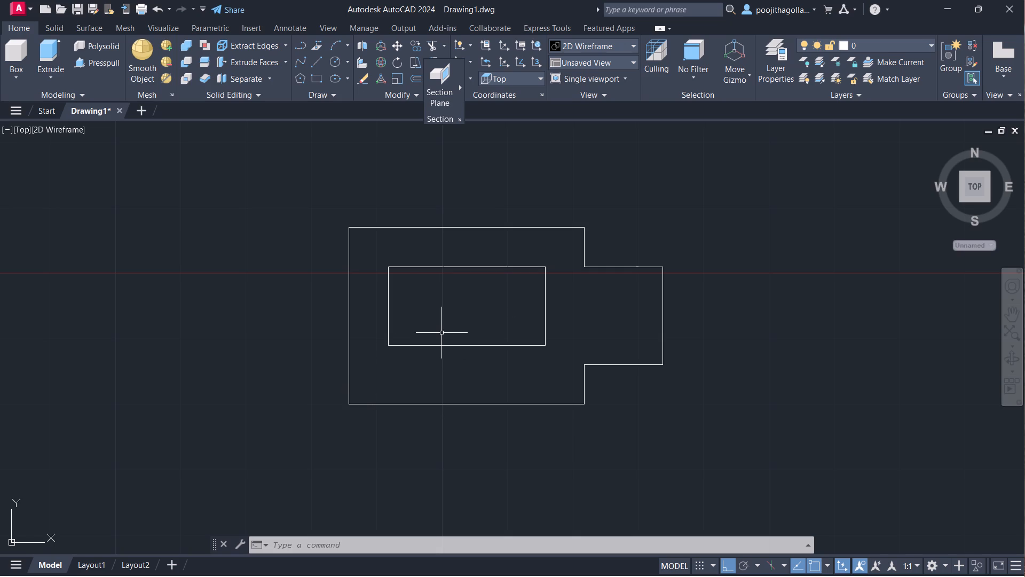
Measure the outline's full left edge with a temporary dimension, without placing it.
{"action": "key", "text": "d"}
{"action": "type", "text": "im"}
{"action": "key", "text": "Return"}
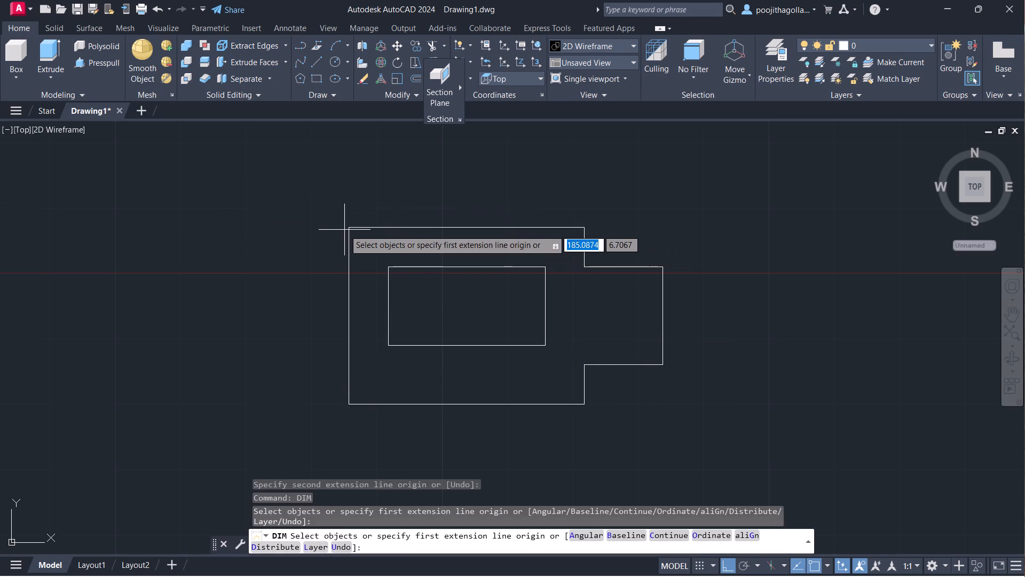
{"action": "left_click", "coordinate": [352, 229]}
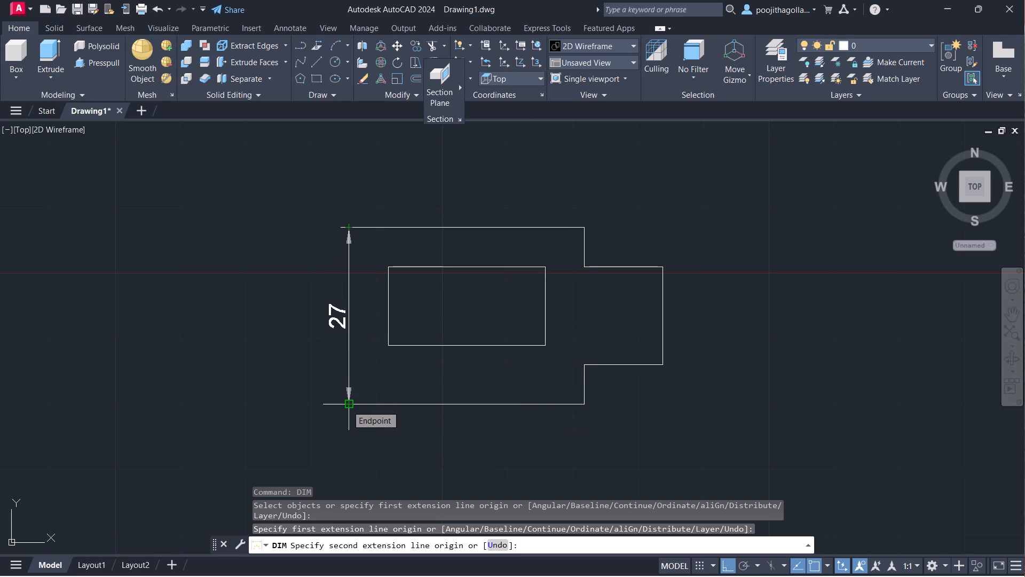
{"action": "key", "text": "Escape"}
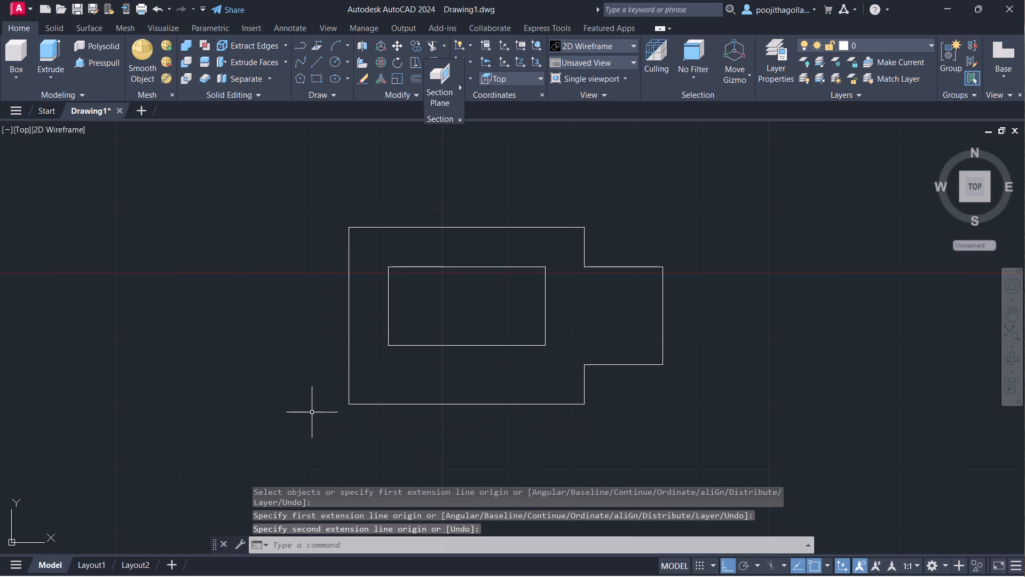
Measure the short vertical edge above the tab, from the outline's top-right corner, without placing a dimension.
{"action": "key", "text": "d"}
{"action": "type", "text": "im"}
{"action": "key", "text": "Return"}
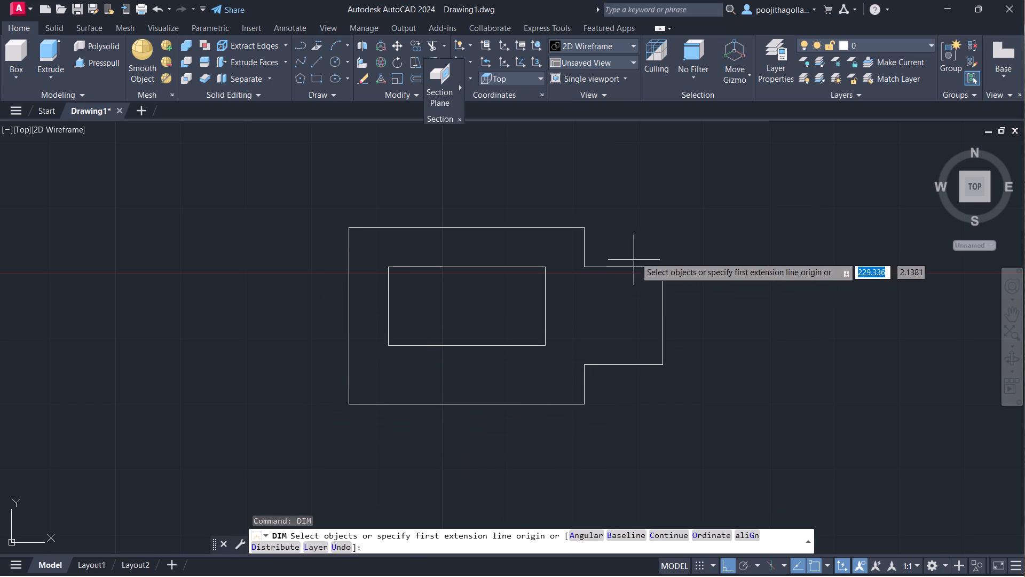
{"action": "left_click", "coordinate": [584, 233]}
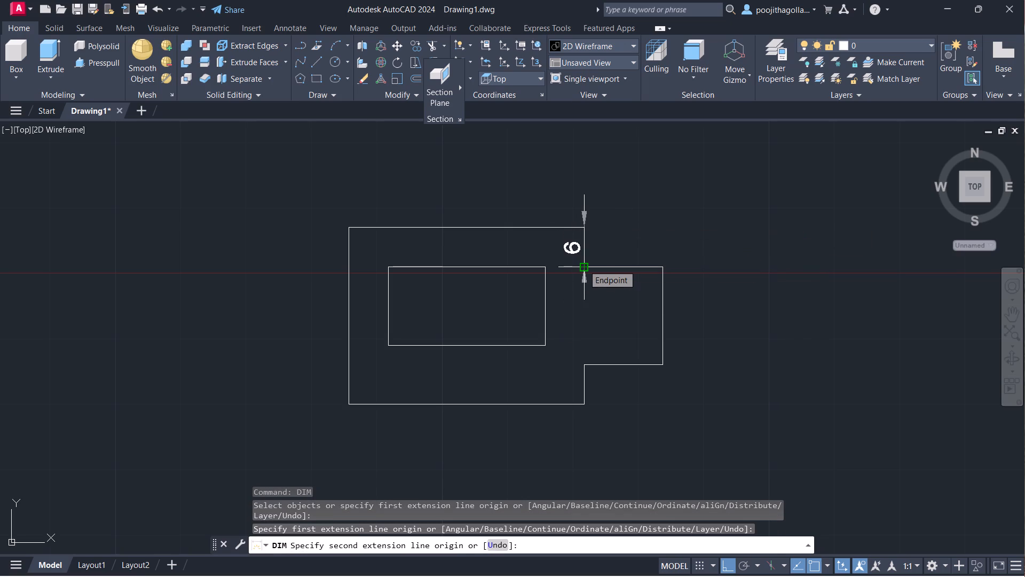
{"action": "key", "text": "Escape"}
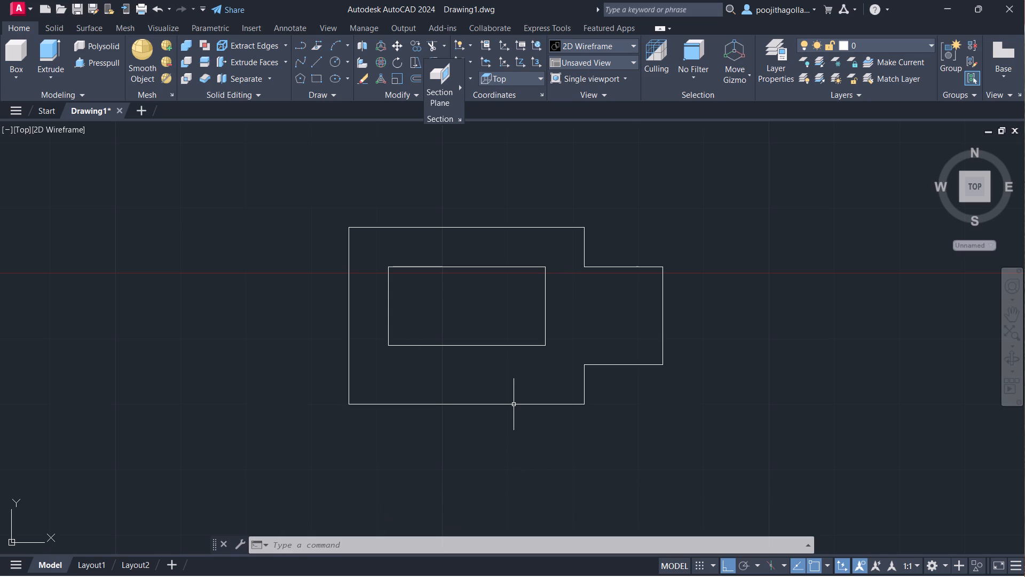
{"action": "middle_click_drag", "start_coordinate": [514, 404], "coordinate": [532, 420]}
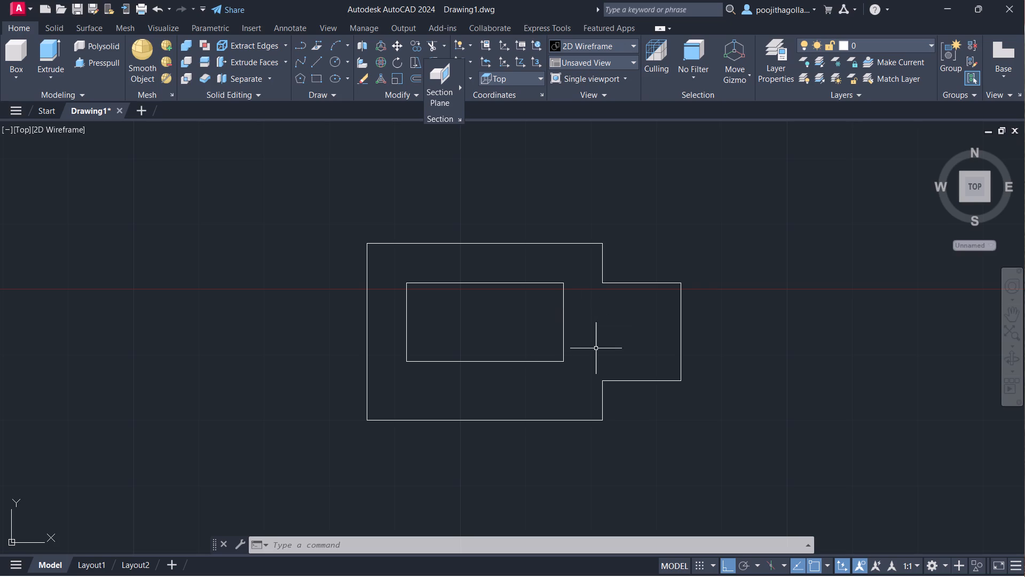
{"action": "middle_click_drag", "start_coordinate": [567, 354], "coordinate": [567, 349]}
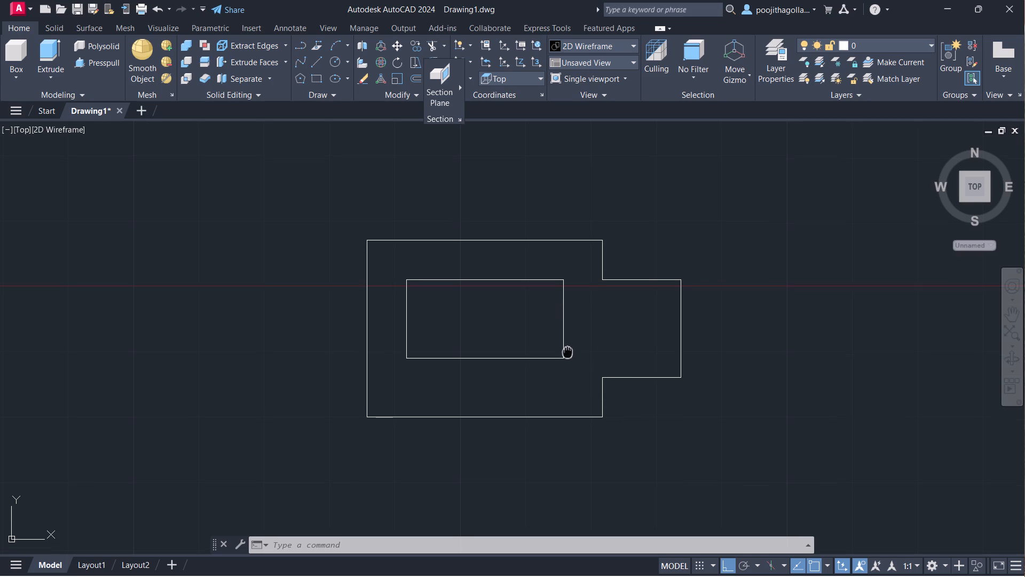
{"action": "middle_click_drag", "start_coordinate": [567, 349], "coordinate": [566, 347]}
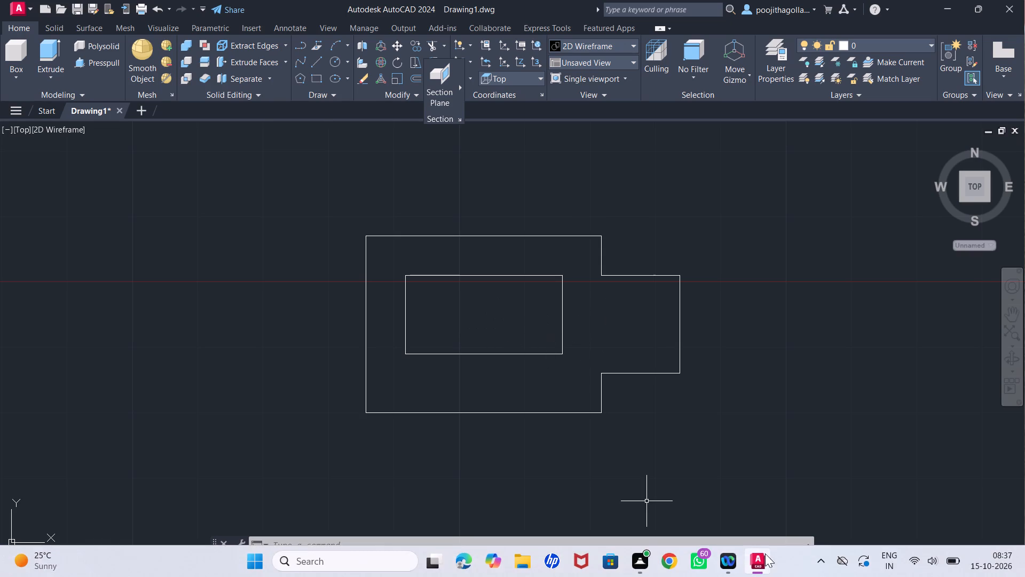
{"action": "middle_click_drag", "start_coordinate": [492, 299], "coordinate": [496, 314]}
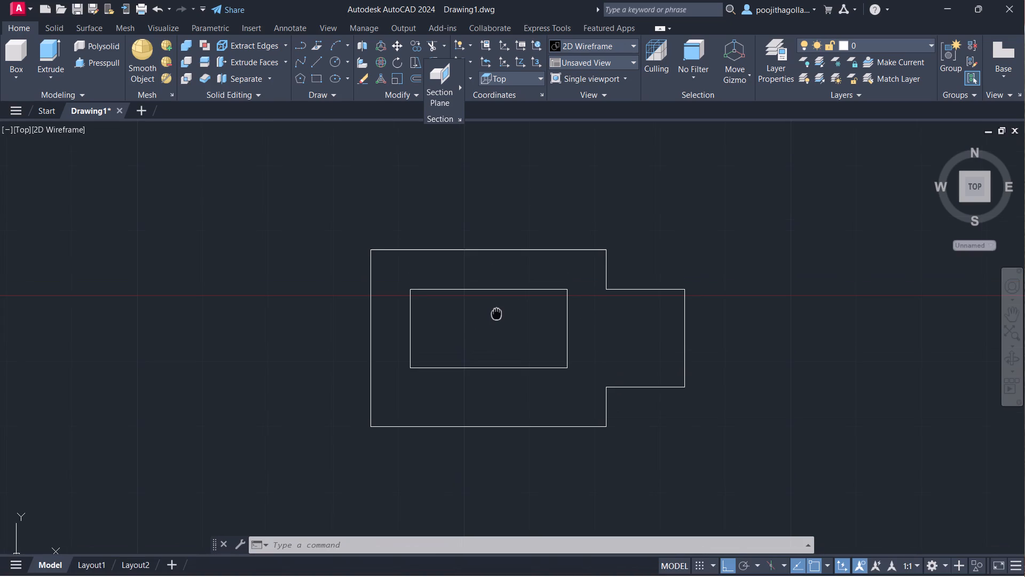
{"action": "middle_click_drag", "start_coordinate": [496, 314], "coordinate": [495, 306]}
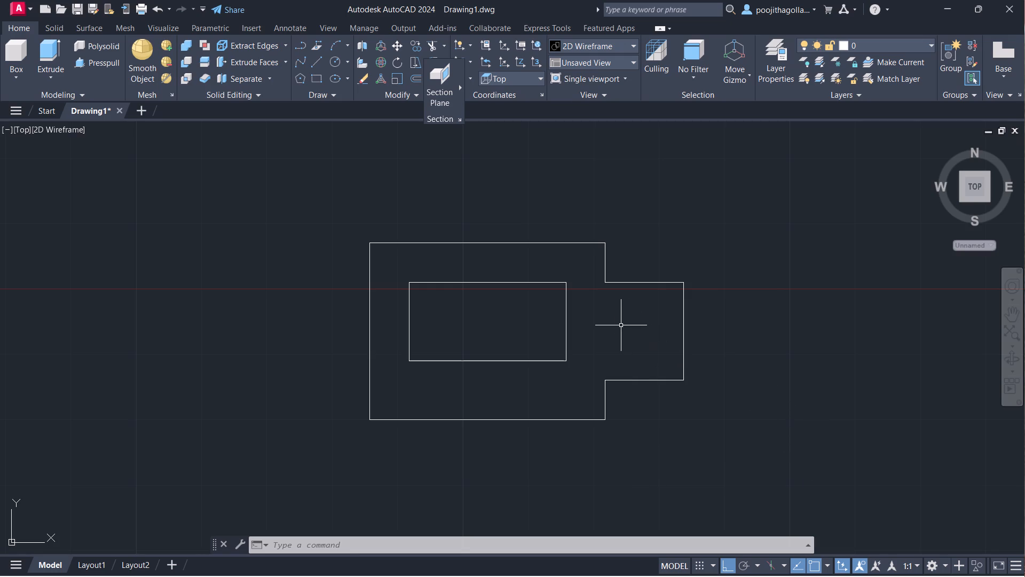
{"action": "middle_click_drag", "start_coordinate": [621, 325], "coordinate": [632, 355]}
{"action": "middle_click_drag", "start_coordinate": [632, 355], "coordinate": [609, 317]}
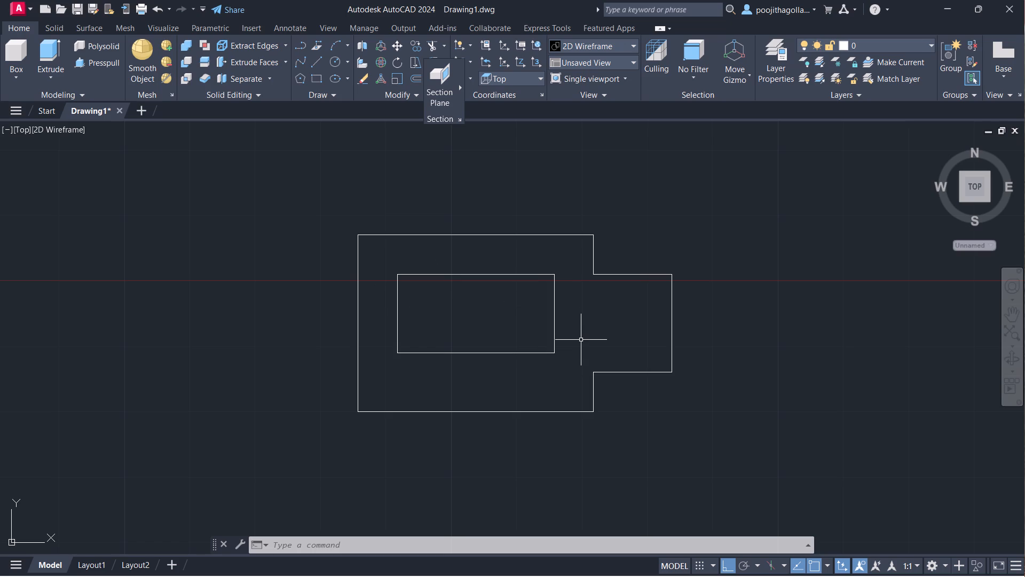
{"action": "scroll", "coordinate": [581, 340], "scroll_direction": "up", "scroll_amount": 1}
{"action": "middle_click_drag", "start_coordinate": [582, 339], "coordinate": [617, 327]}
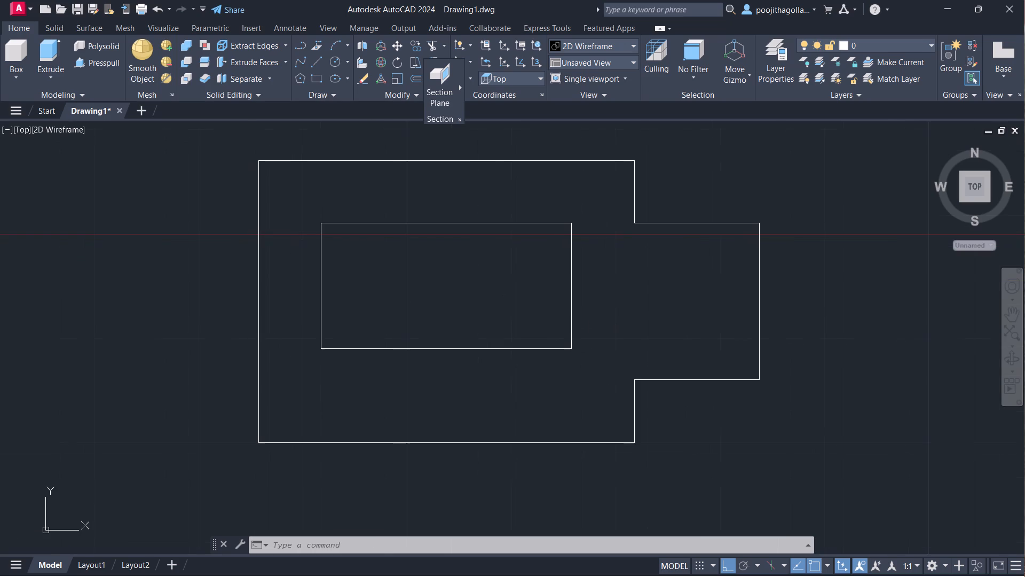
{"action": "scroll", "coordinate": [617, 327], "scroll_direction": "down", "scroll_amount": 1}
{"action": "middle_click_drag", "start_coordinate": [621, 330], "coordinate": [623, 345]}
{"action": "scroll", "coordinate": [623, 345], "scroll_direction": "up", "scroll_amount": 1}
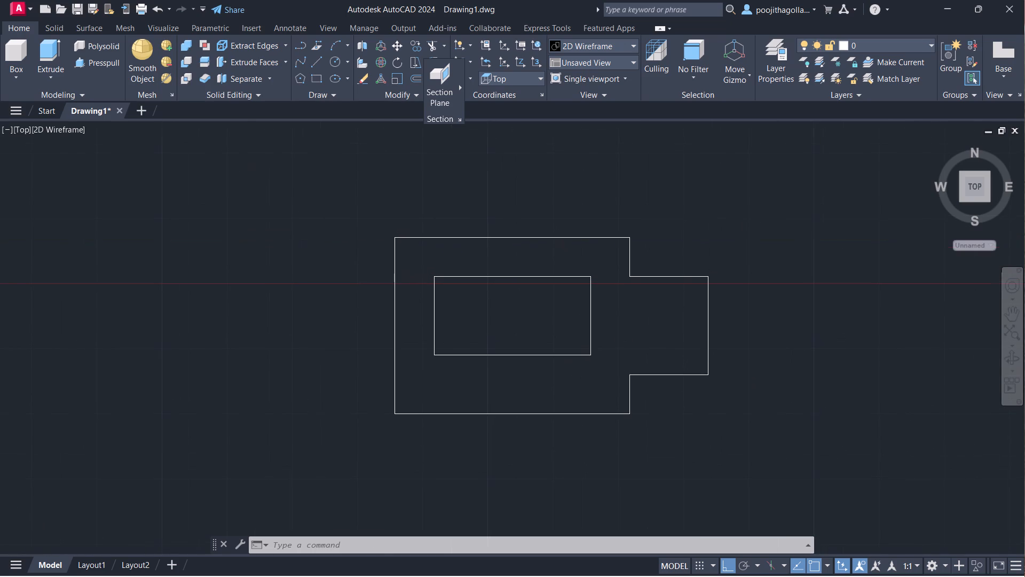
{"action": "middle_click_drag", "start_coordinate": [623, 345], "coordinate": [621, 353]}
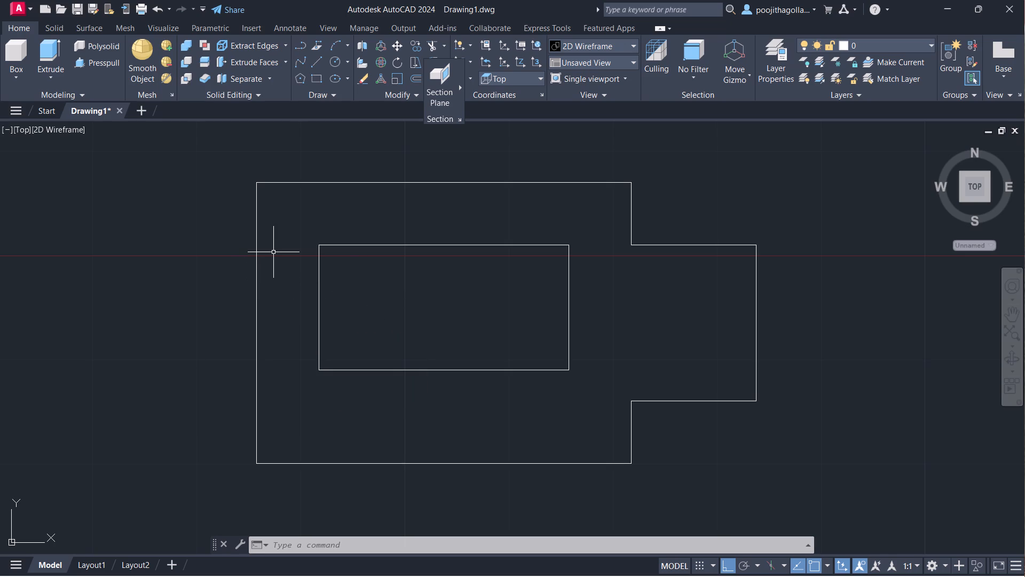
Draw a horizontal 6-unit helper line from the midpoint of the outline's left edge to the inner rectangle's left edge.
{"action": "key", "text": "l"}
{"action": "key", "text": "Return"}
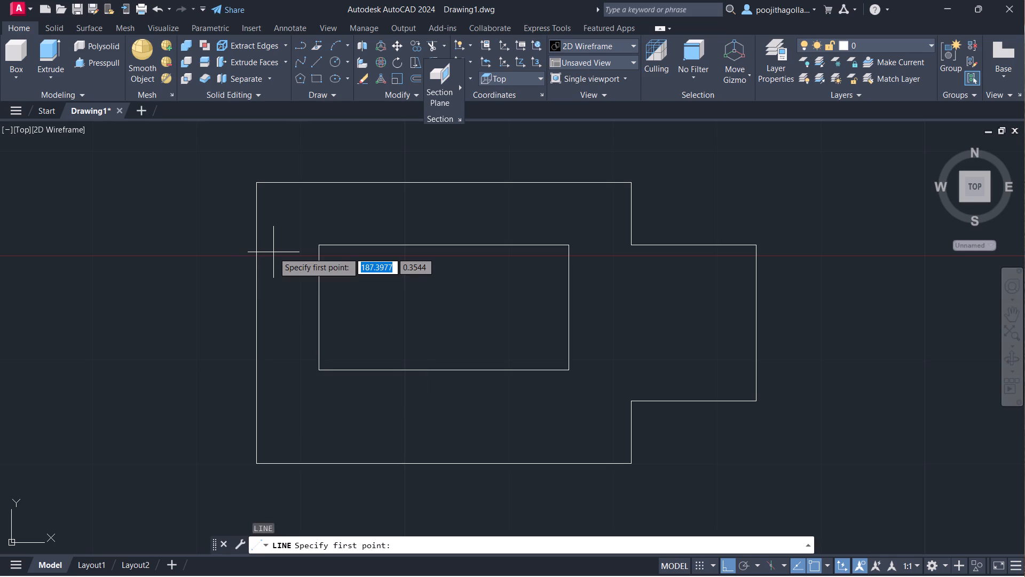
{"action": "left_click", "coordinate": [255, 321]}
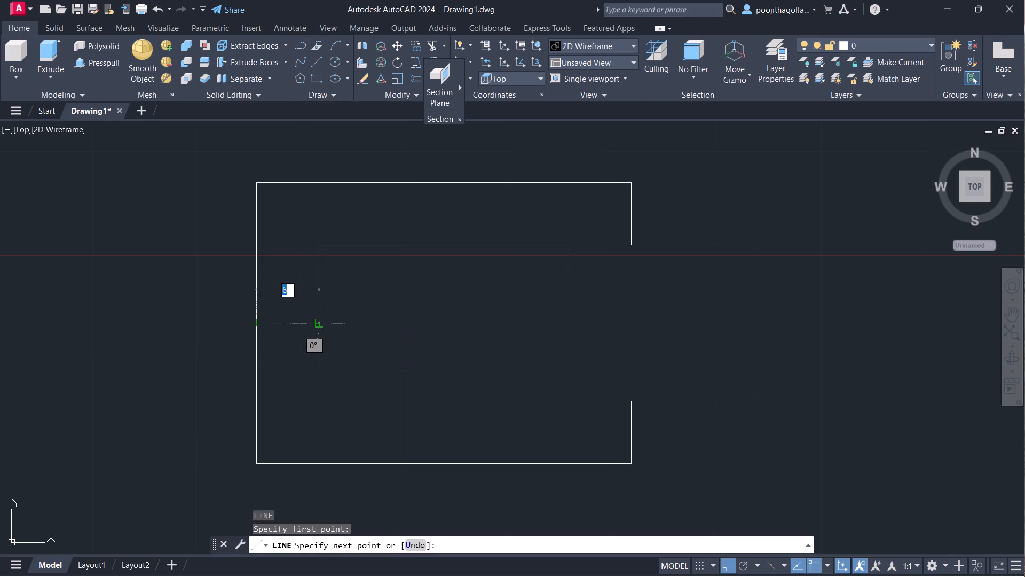
{"action": "left_click", "coordinate": [318, 322]}
{"action": "key", "text": "Escape"}
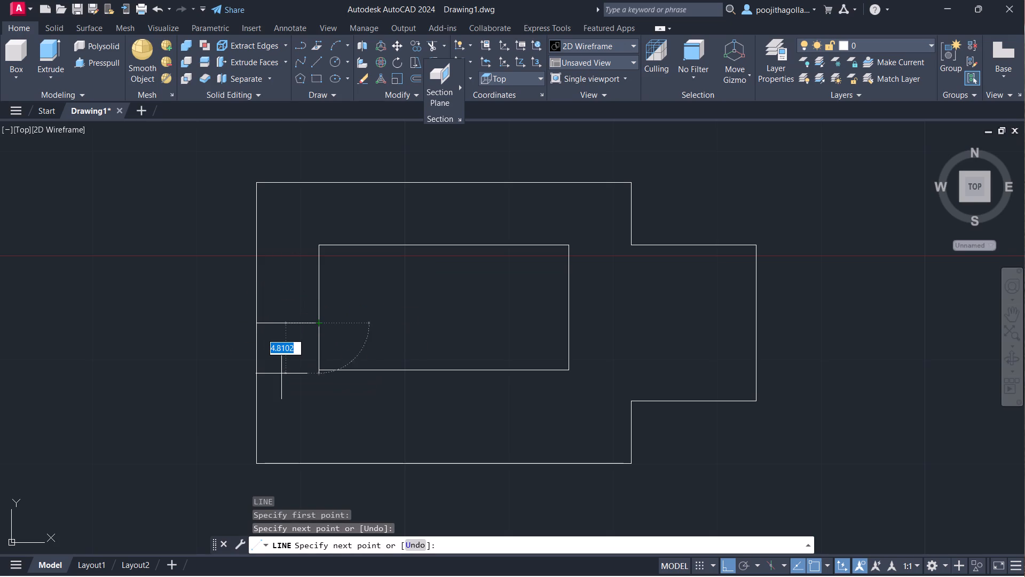
Move the whole inner rectangle down so its left edge's midpoint lands on the helper line's inner end.
{"action": "left_click", "coordinate": [462, 286]}
{"action": "left_click", "coordinate": [478, 272]}
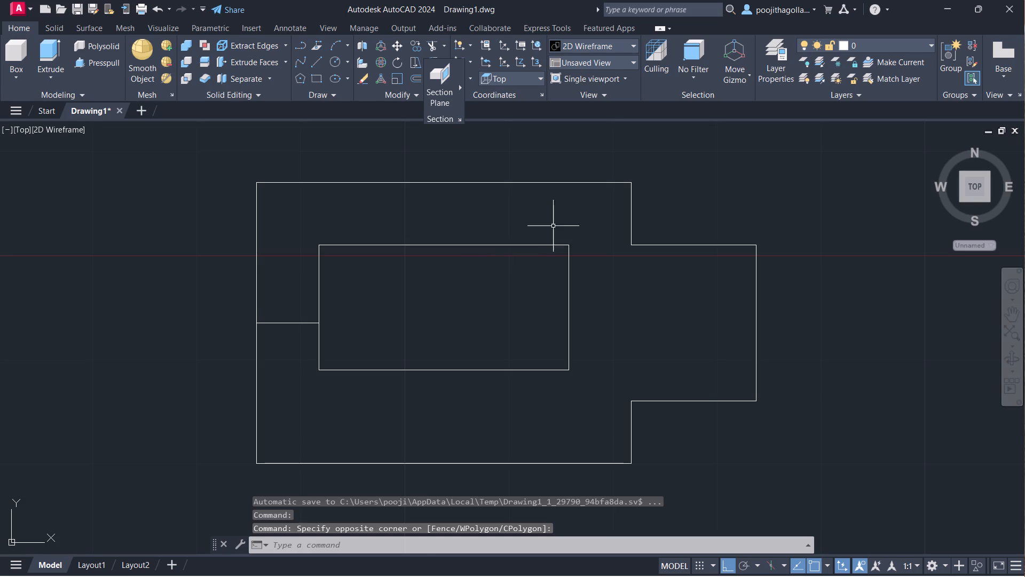
{"action": "left_click", "coordinate": [569, 223]}
{"action": "left_click", "coordinate": [365, 393]}
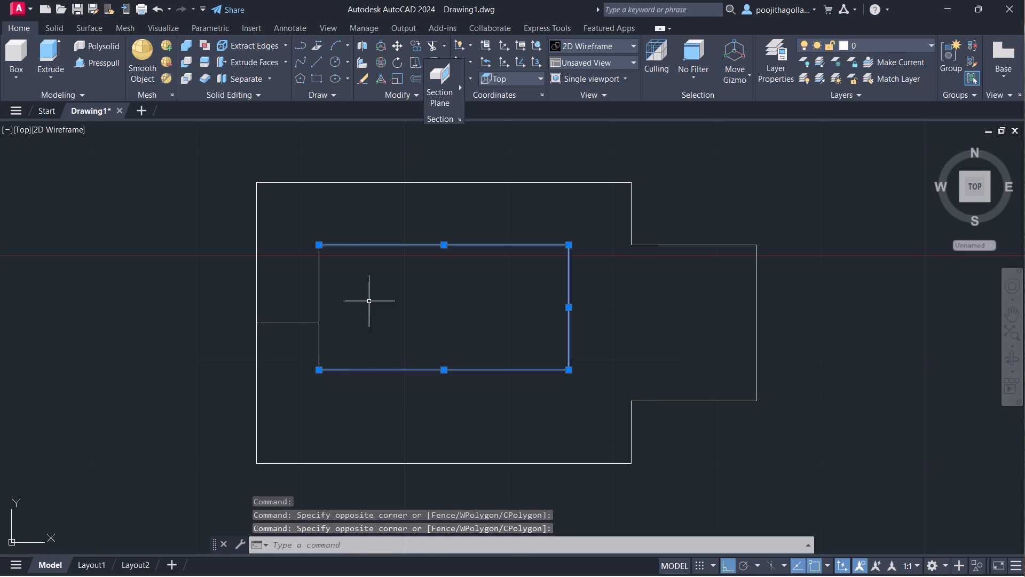
{"action": "left_click", "coordinate": [357, 277]}
{"action": "left_click", "coordinate": [296, 282]}
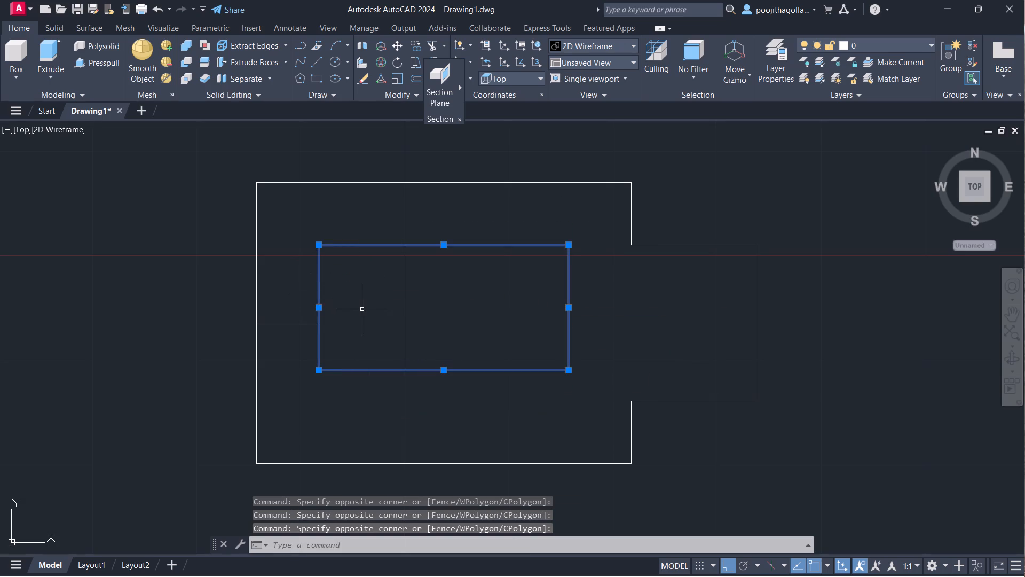
{"action": "key", "text": "m"}
{"action": "key", "text": "Return"}
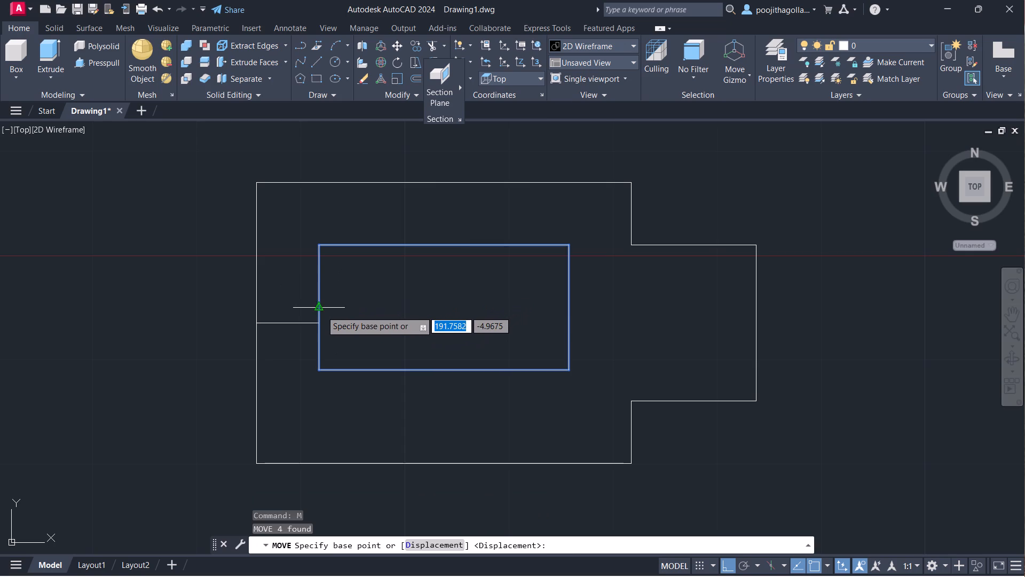
{"action": "left_click", "coordinate": [321, 311]}
{"action": "left_click", "coordinate": [319, 323]}
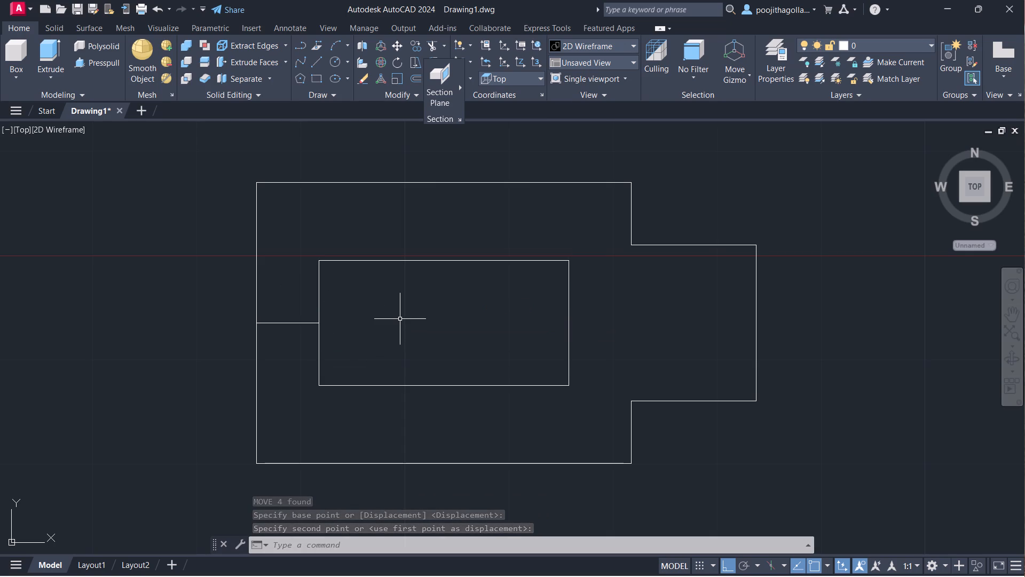
Delete the short helper line between the outline's left edge and the inner rectangle.
{"action": "left_click", "coordinate": [288, 310]}
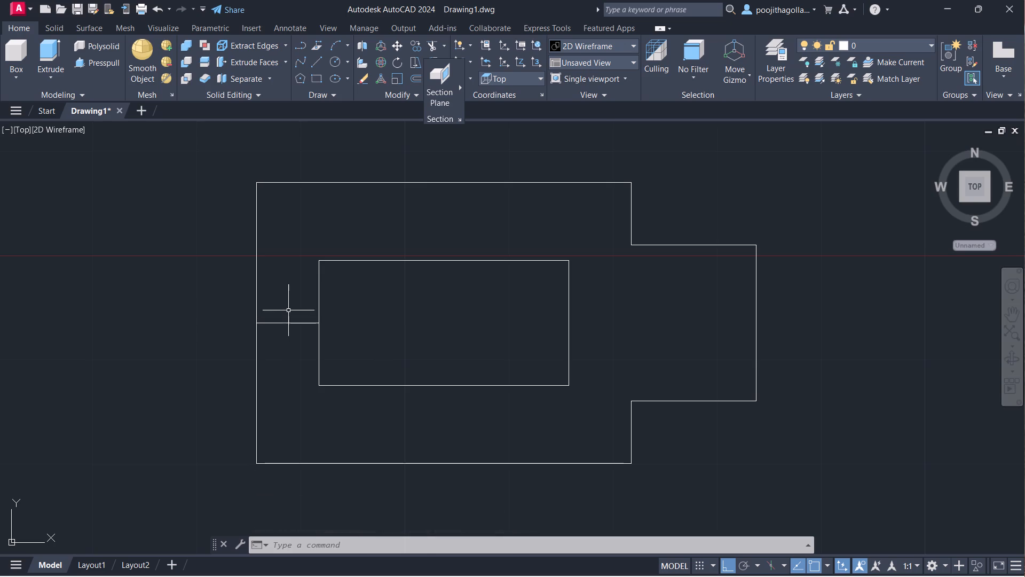
{"action": "left_click", "coordinate": [273, 338]}
{"action": "key", "text": "Delete"}
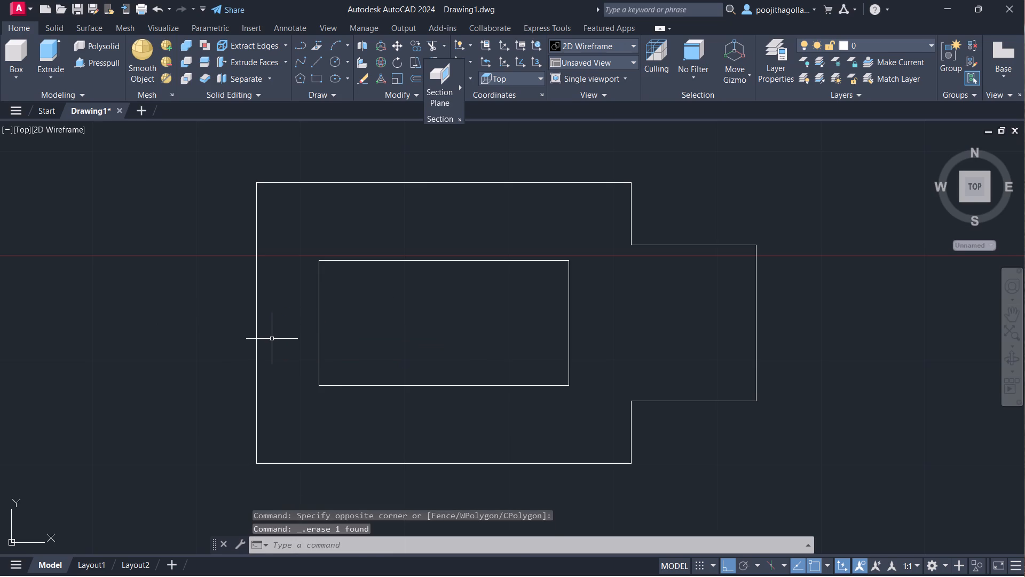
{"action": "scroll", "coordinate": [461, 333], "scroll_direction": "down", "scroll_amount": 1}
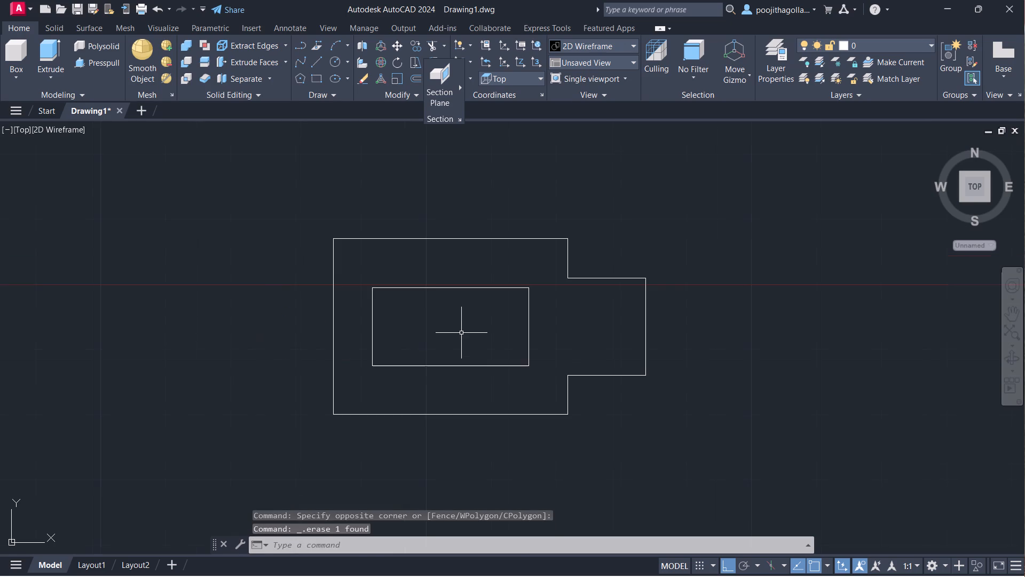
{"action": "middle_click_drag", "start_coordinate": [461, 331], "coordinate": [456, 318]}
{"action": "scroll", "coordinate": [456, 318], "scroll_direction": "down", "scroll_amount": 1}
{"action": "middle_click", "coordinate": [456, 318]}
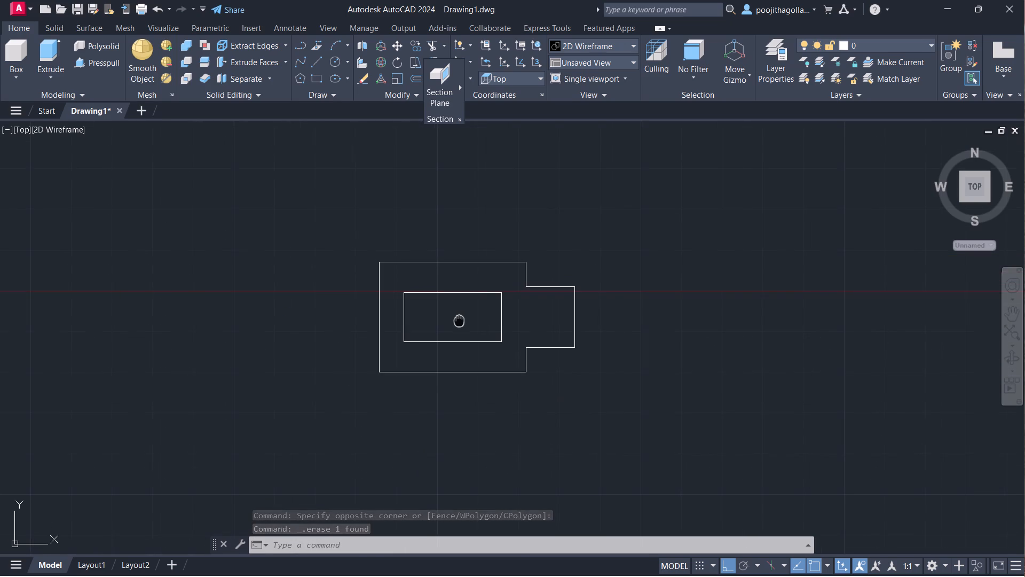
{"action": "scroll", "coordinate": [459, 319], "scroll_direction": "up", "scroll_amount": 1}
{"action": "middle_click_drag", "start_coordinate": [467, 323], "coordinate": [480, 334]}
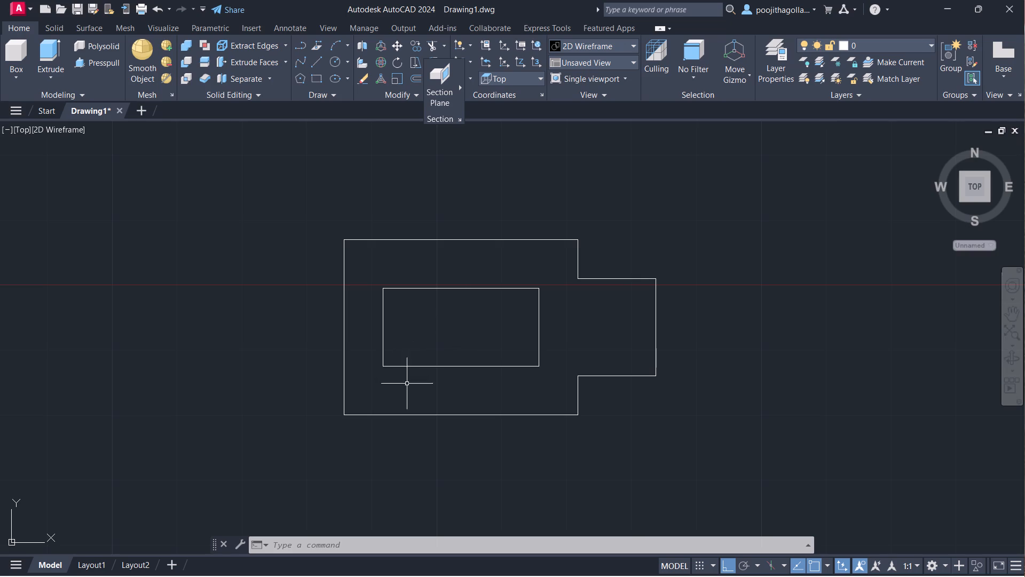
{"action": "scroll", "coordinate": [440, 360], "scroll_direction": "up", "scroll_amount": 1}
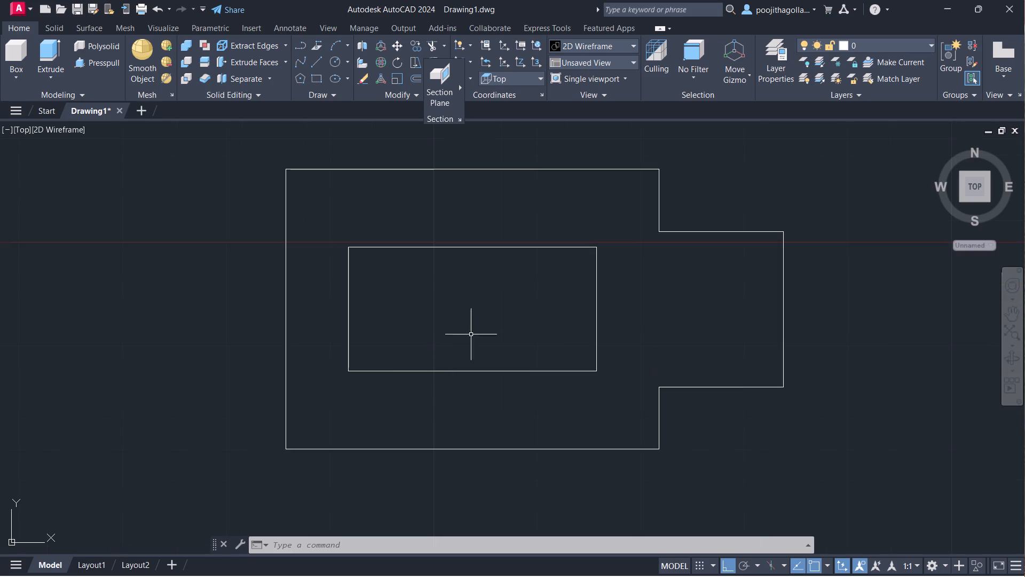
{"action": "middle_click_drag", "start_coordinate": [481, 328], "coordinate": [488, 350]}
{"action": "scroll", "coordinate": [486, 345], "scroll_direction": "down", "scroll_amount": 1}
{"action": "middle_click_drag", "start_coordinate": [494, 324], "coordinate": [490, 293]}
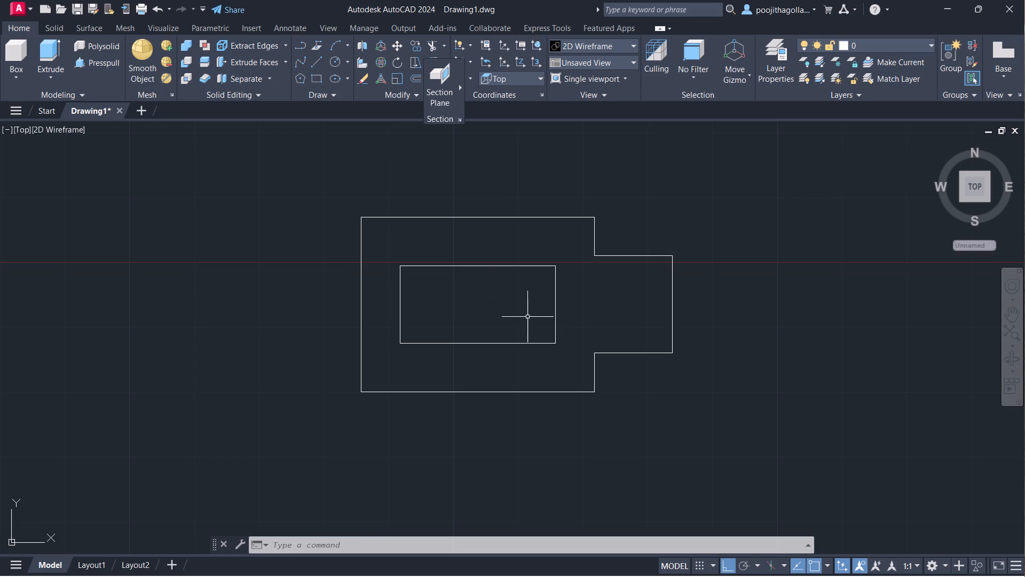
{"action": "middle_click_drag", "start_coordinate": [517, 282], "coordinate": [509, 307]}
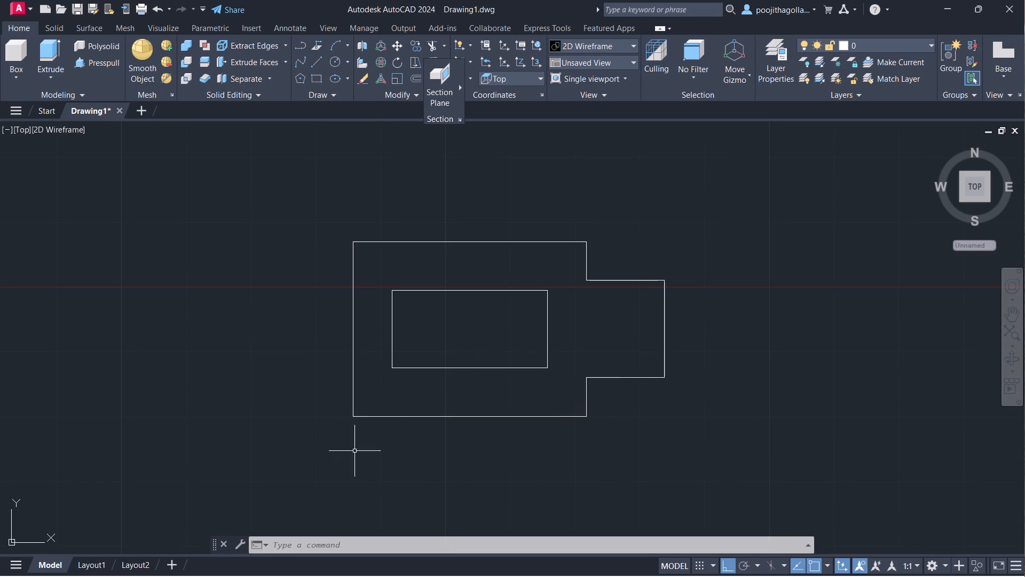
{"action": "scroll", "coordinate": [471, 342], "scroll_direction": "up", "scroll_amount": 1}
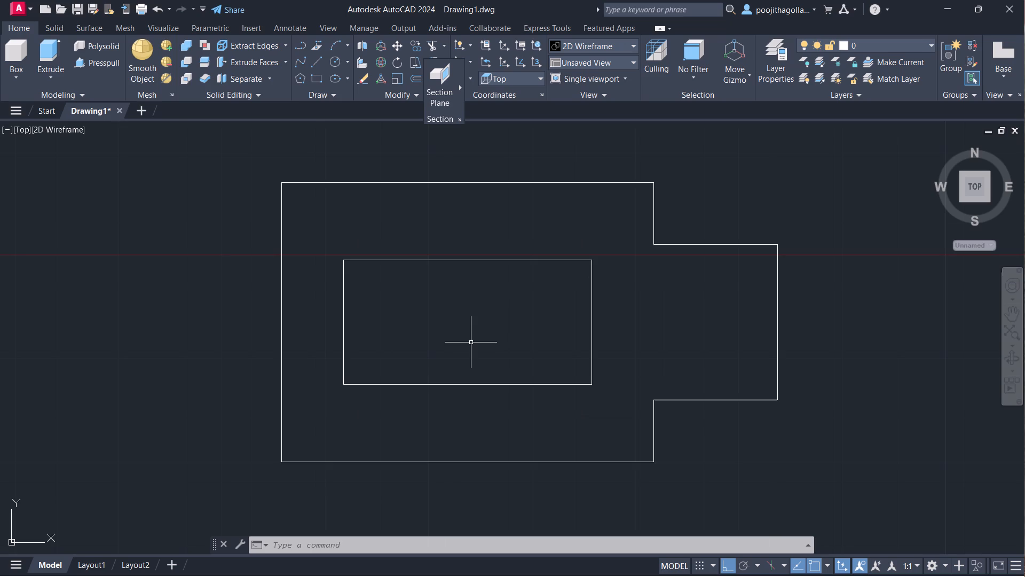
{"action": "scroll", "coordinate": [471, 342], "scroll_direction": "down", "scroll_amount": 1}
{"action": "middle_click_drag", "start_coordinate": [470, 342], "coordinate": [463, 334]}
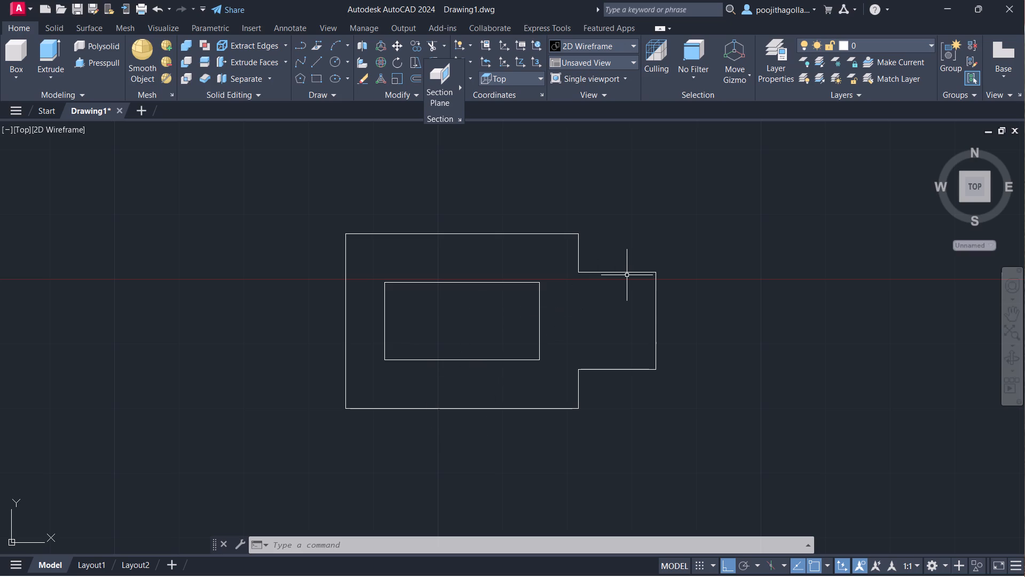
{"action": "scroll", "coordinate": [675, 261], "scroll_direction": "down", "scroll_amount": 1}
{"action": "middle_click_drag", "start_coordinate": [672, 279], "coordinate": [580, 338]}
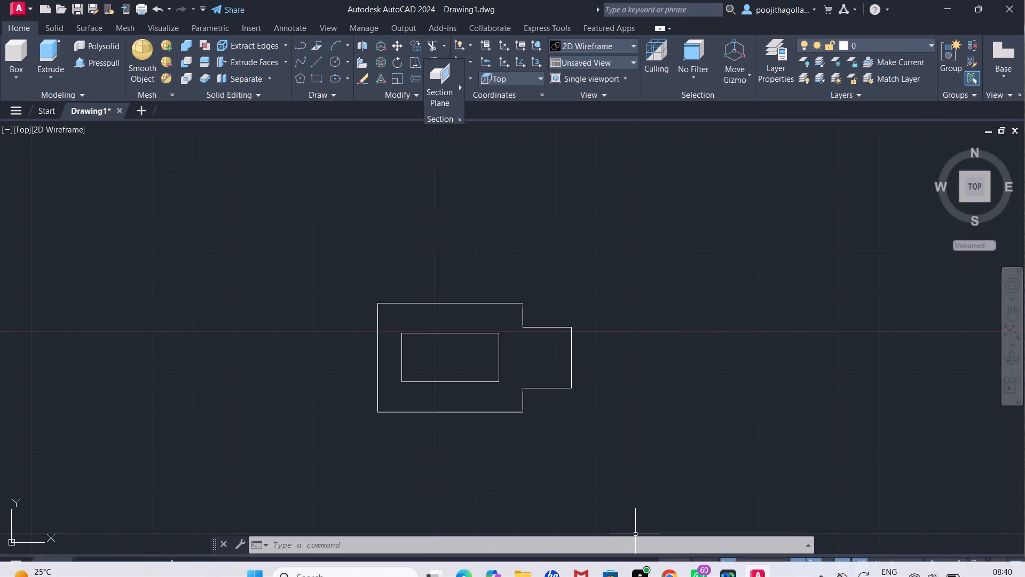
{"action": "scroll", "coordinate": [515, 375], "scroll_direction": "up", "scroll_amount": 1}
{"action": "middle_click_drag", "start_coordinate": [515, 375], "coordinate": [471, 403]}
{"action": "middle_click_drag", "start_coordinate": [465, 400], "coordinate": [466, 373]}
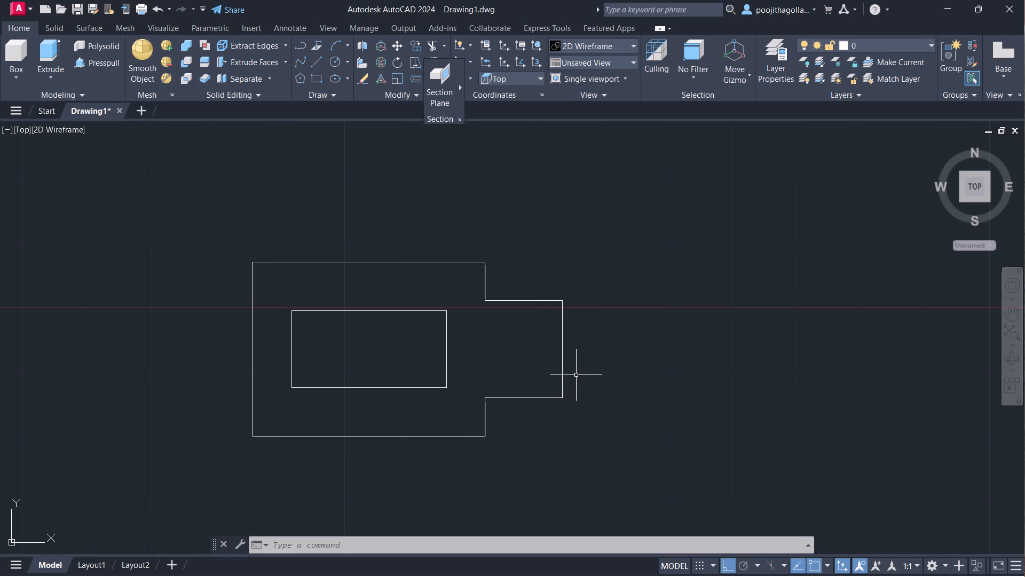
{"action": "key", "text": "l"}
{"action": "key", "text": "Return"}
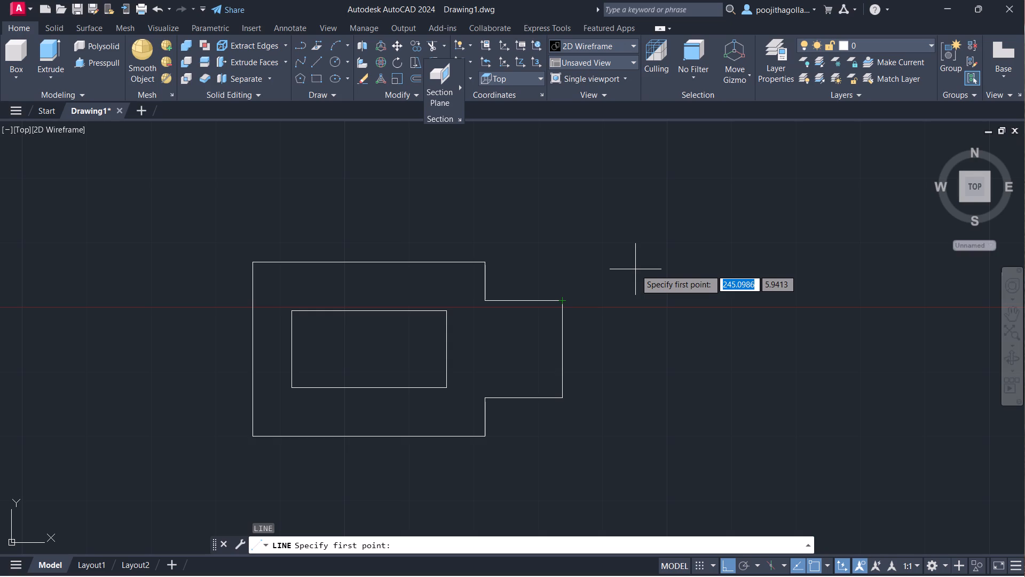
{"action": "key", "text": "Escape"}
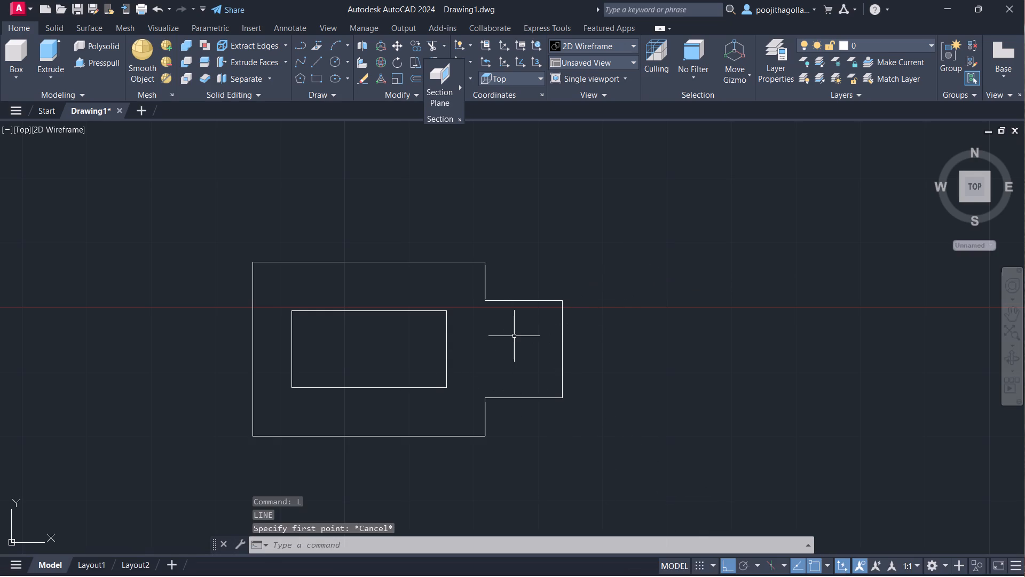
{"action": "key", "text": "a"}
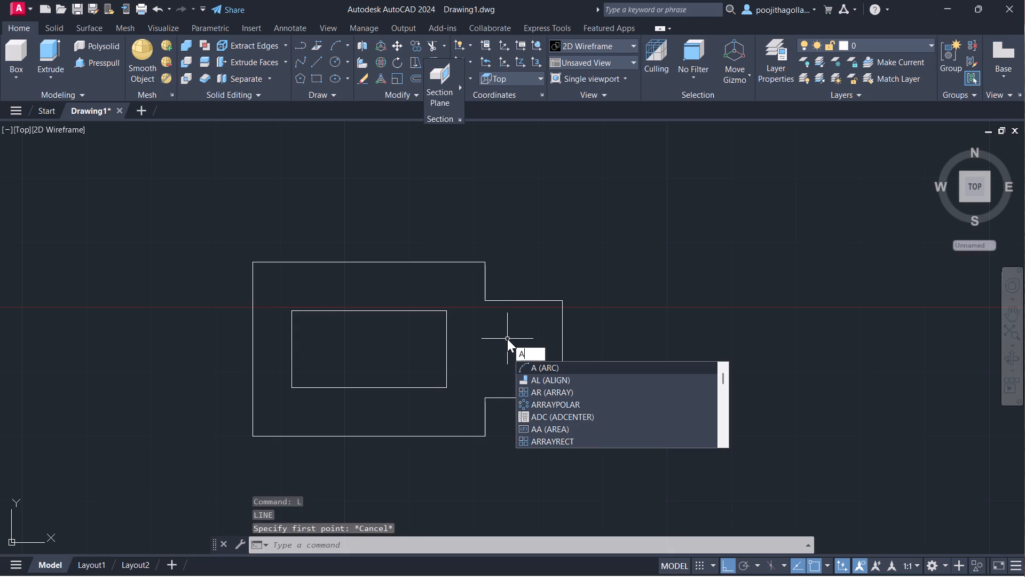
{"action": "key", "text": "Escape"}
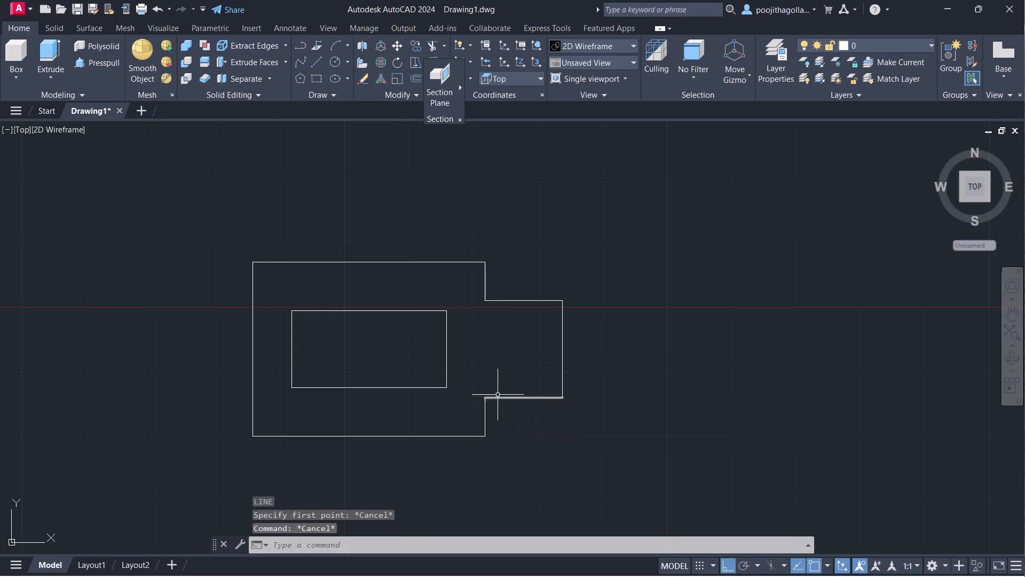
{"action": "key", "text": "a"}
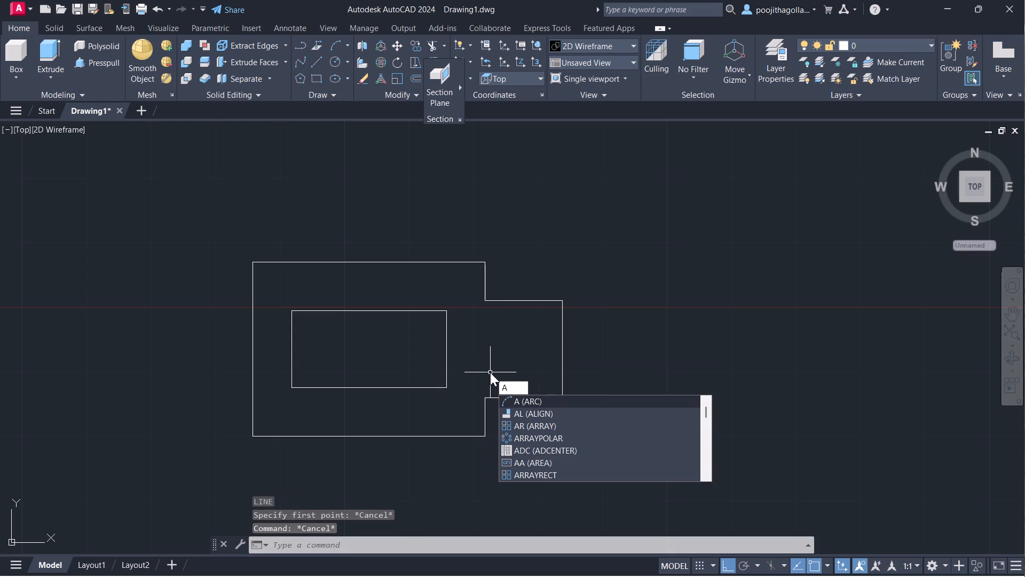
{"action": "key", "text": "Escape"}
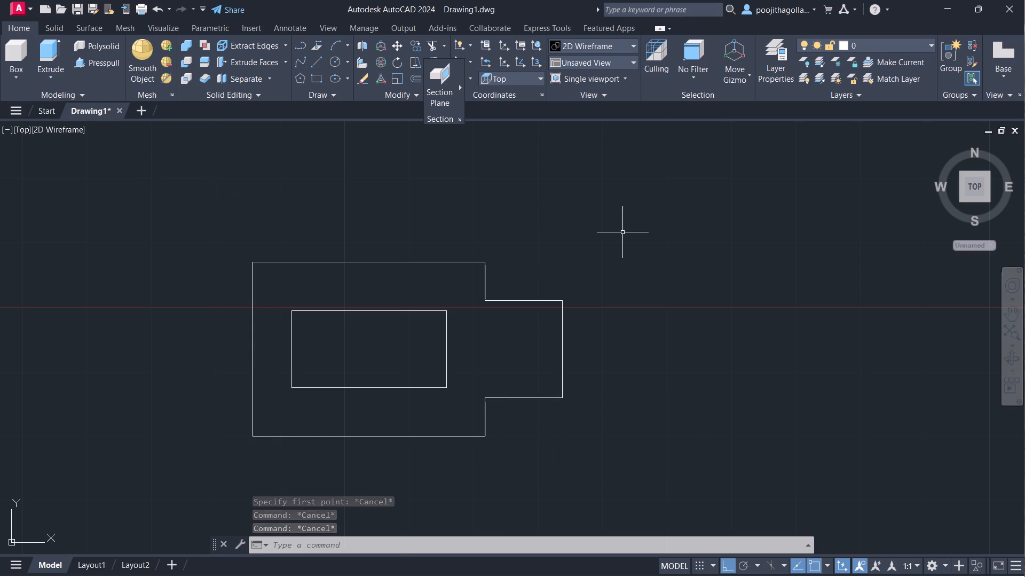
Join all segments of the outer outline and the inner rectangle using the Join command.
{"action": "left_click", "coordinate": [640, 218]}
{"action": "left_click", "coordinate": [195, 451]}
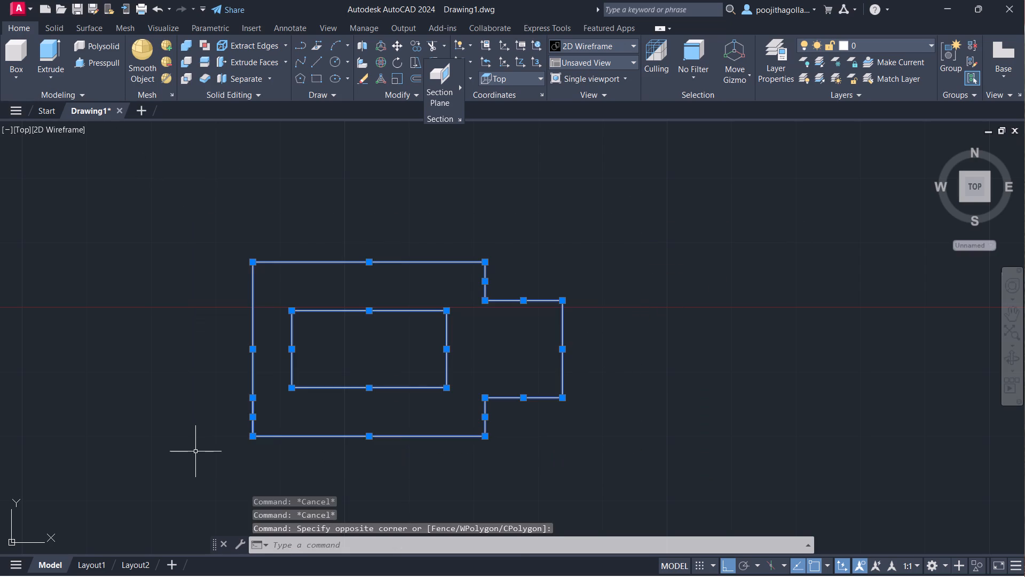
{"action": "middle_click_drag", "start_coordinate": [285, 407], "coordinate": [329, 353]}
{"action": "scroll", "coordinate": [329, 353], "scroll_direction": "up", "scroll_amount": 1}
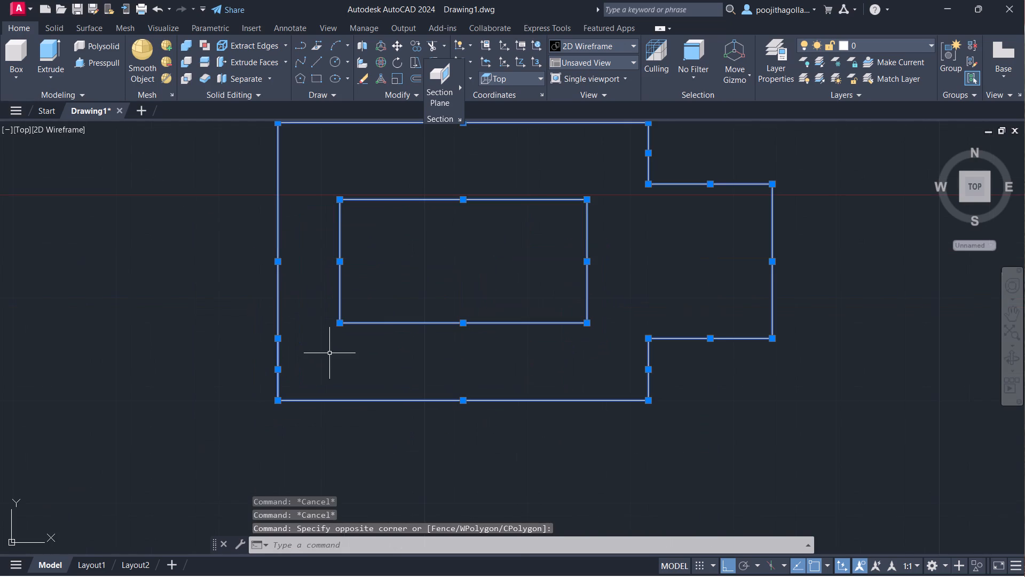
{"action": "key", "text": "j"}
{"action": "key", "text": "Return"}
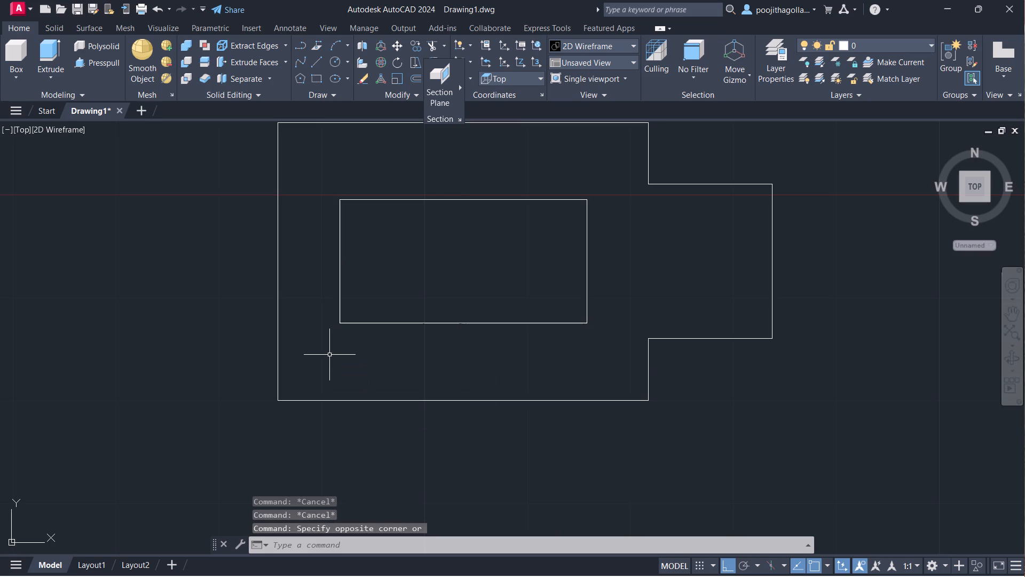
Presspull the area between the outer outline and the inner rectangle to a height of 36 units.
{"action": "scroll", "coordinate": [343, 353], "scroll_direction": "down", "scroll_amount": 2}
{"action": "middle_click_drag", "start_coordinate": [371, 342], "coordinate": [350, 406]}
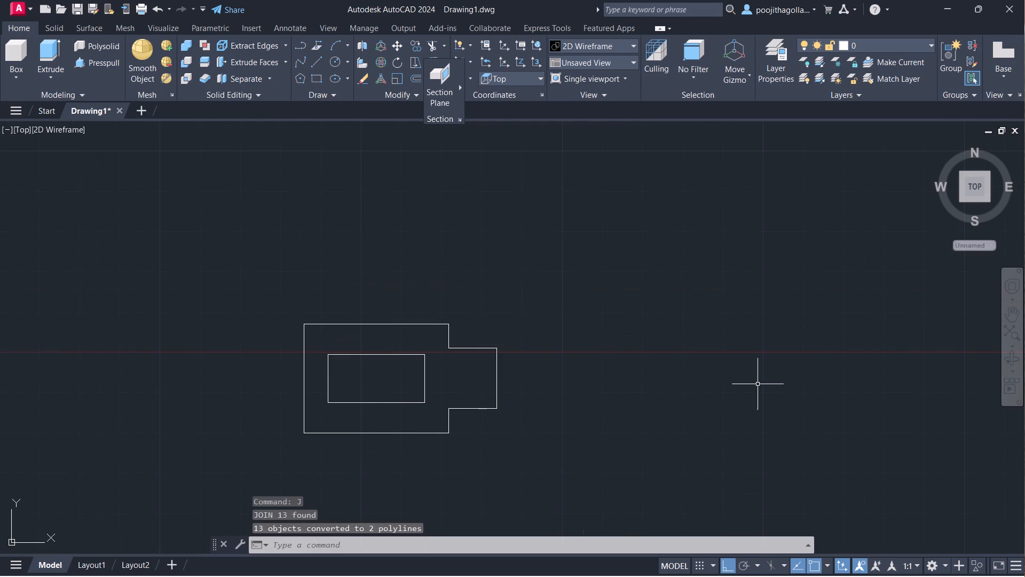
{"action": "left_click", "coordinate": [1015, 356]}
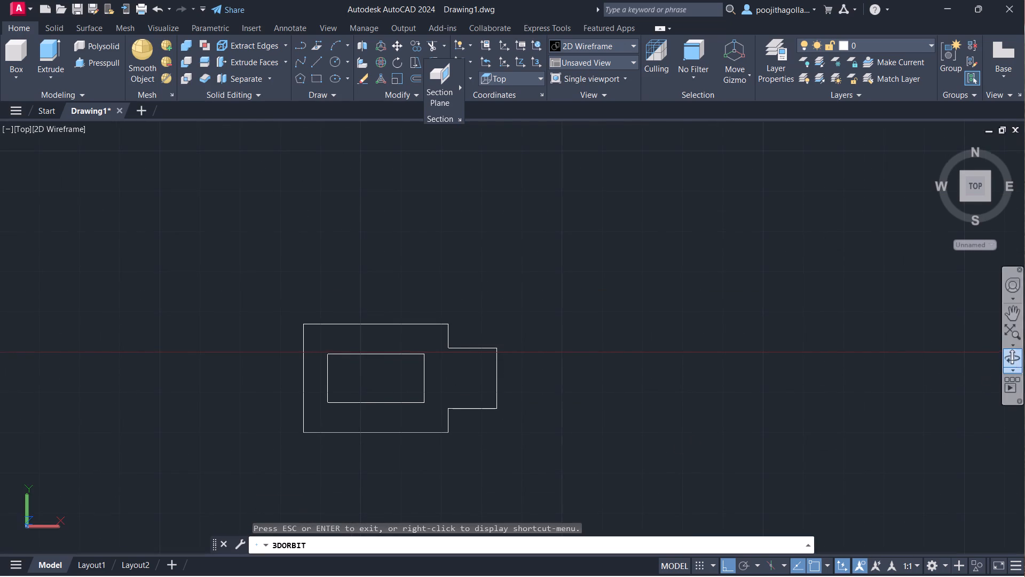
{"action": "left_click_drag", "start_coordinate": [523, 454], "coordinate": [603, 340]}
{"action": "key", "text": "Escape"}
{"action": "left_click", "coordinate": [105, 60]}
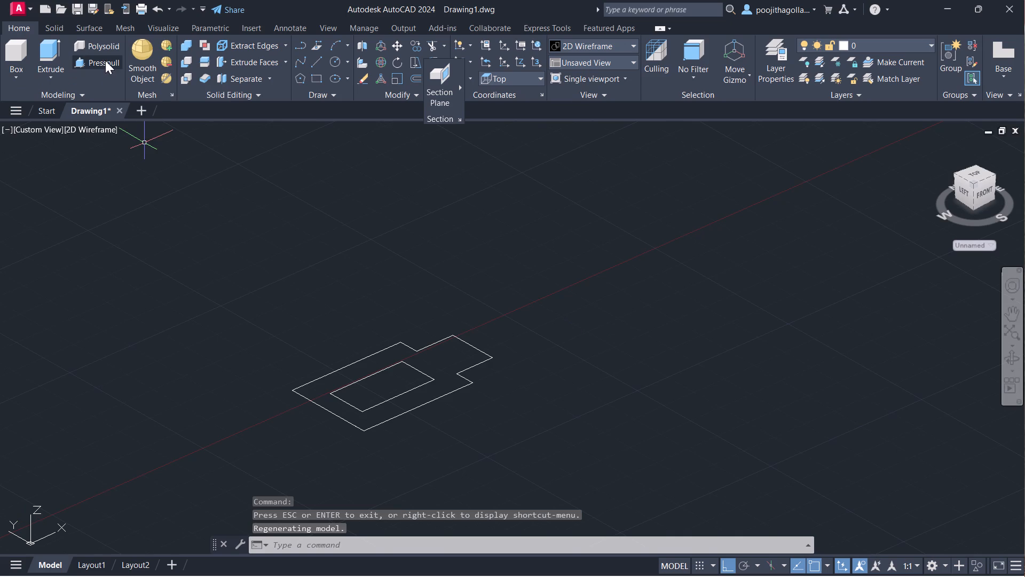
{"action": "left_click", "coordinate": [425, 395]}
{"action": "scroll", "coordinate": [424, 430], "scroll_direction": "down", "scroll_amount": 1}
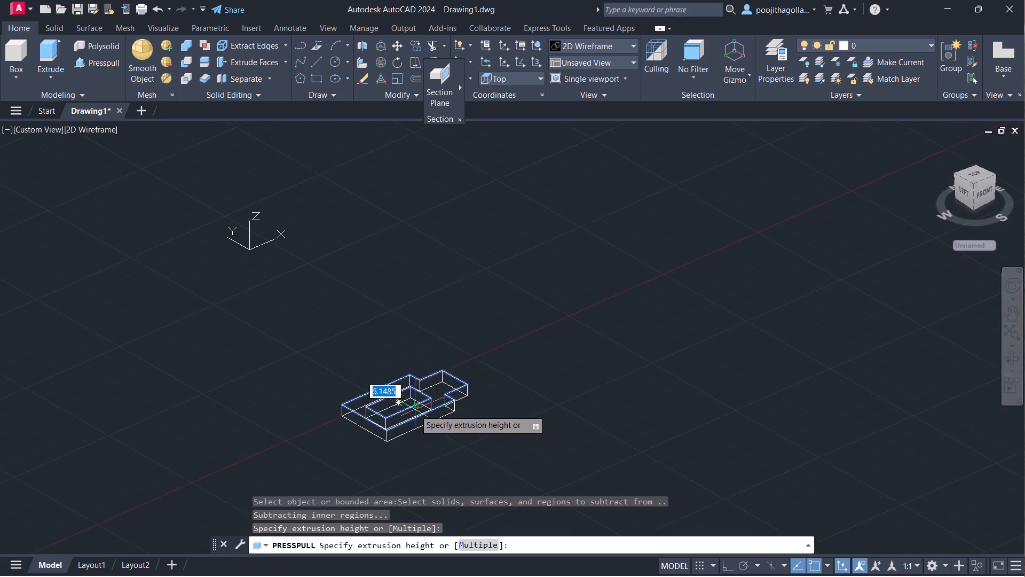
{"action": "middle_click_drag", "start_coordinate": [415, 410], "coordinate": [423, 360]}
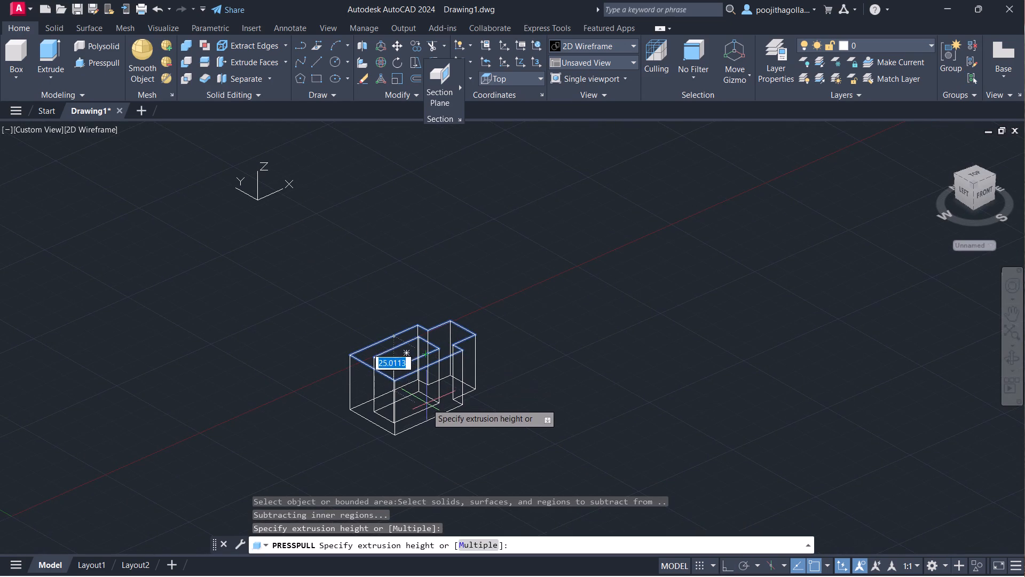
{"action": "type", "text": "36"}
{"action": "key", "text": "Return"}
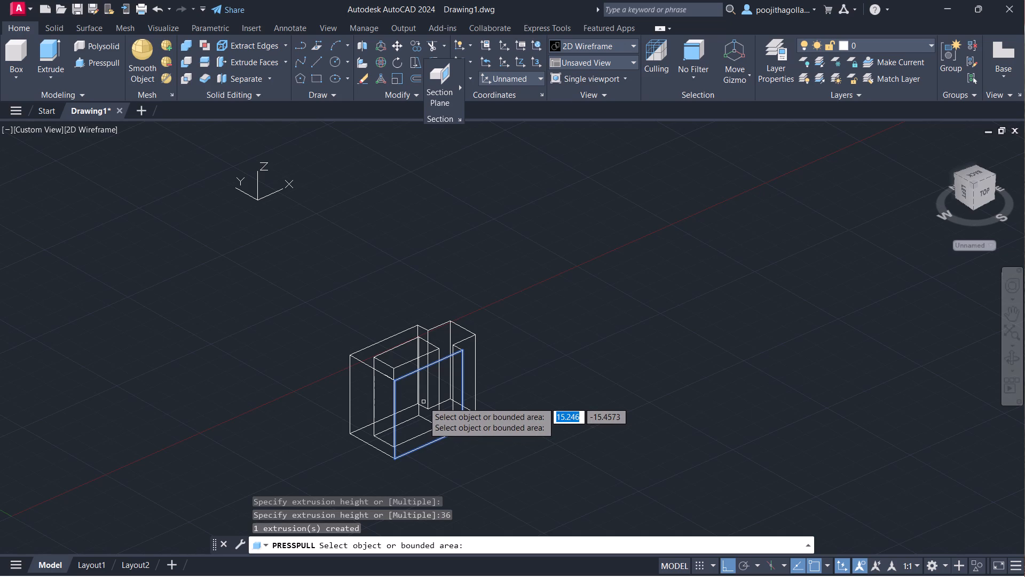
{"action": "key", "text": "Escape"}
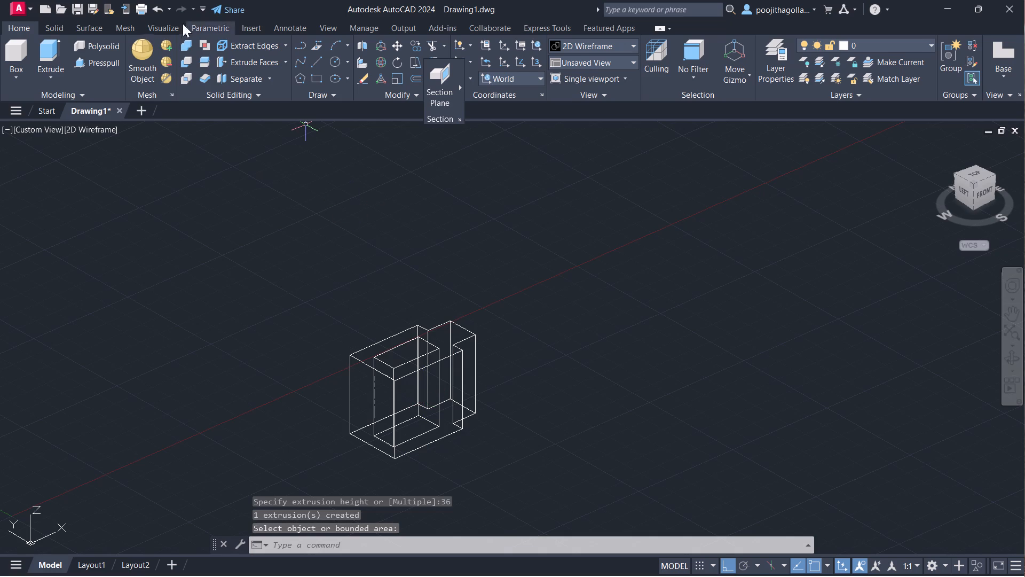
Set the viewport's visual style to Shades of Gray.
{"action": "left_click", "coordinate": [101, 127]}
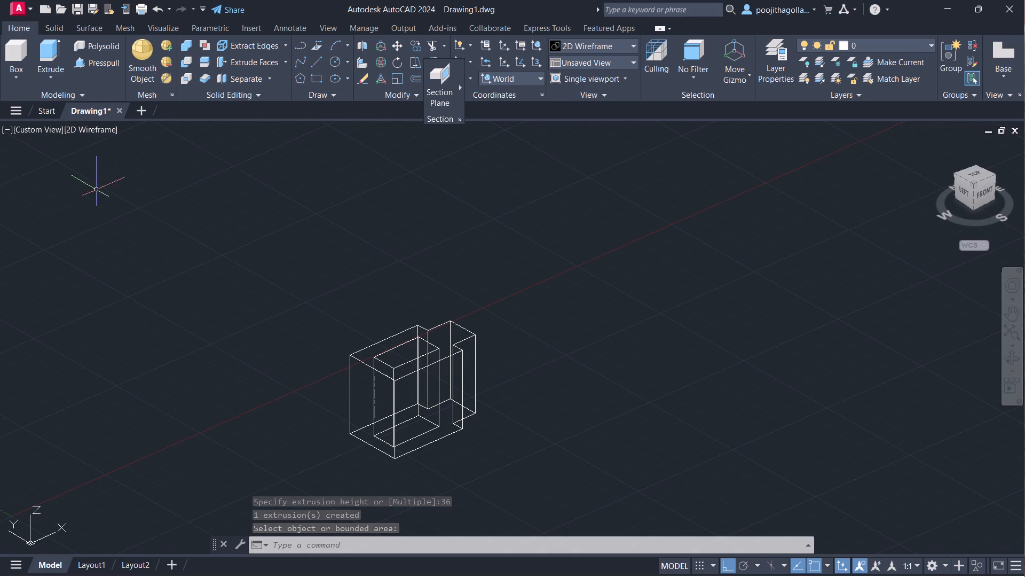
{"action": "left_click", "coordinate": [90, 134]}
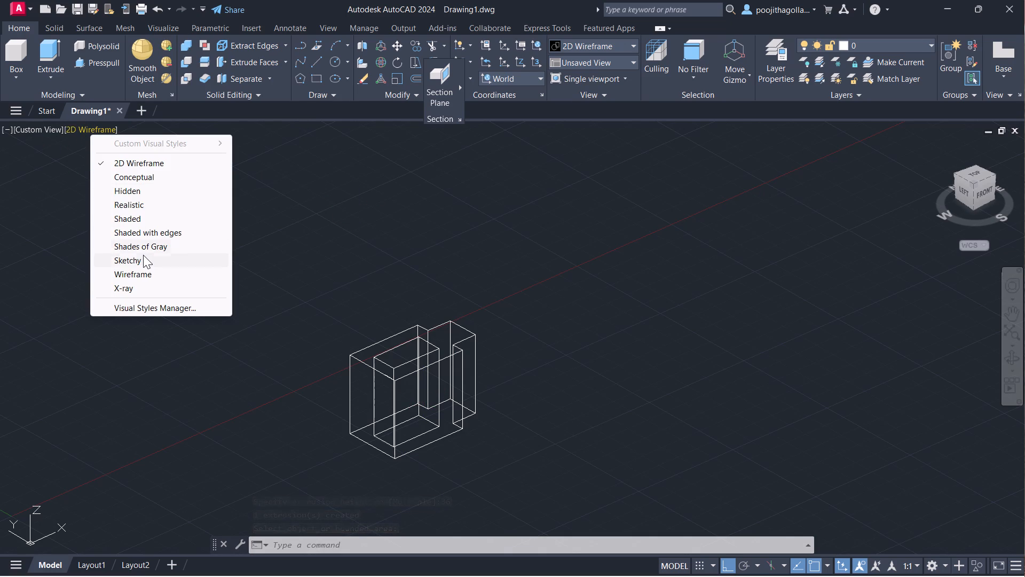
{"action": "left_click", "coordinate": [148, 252]}
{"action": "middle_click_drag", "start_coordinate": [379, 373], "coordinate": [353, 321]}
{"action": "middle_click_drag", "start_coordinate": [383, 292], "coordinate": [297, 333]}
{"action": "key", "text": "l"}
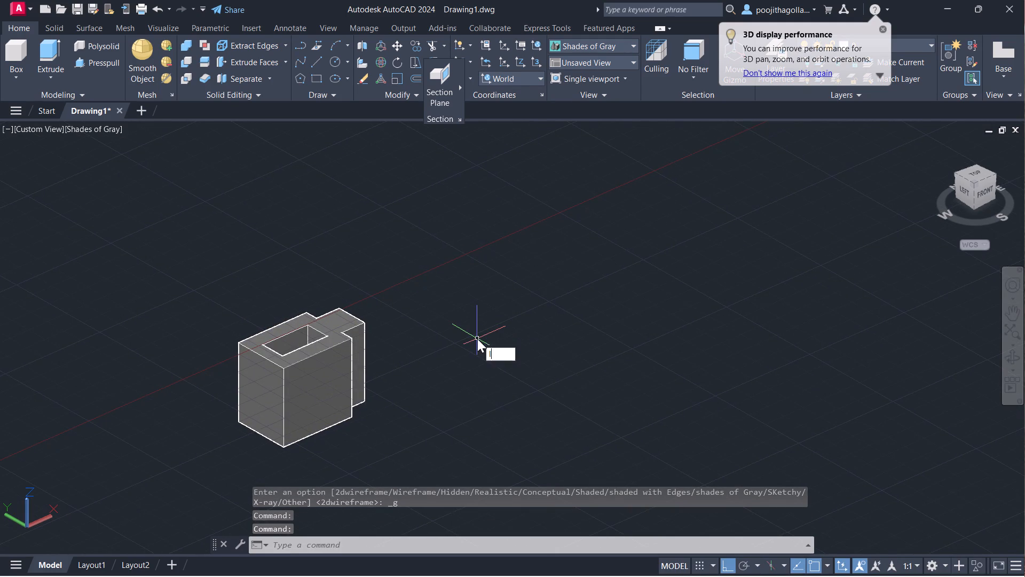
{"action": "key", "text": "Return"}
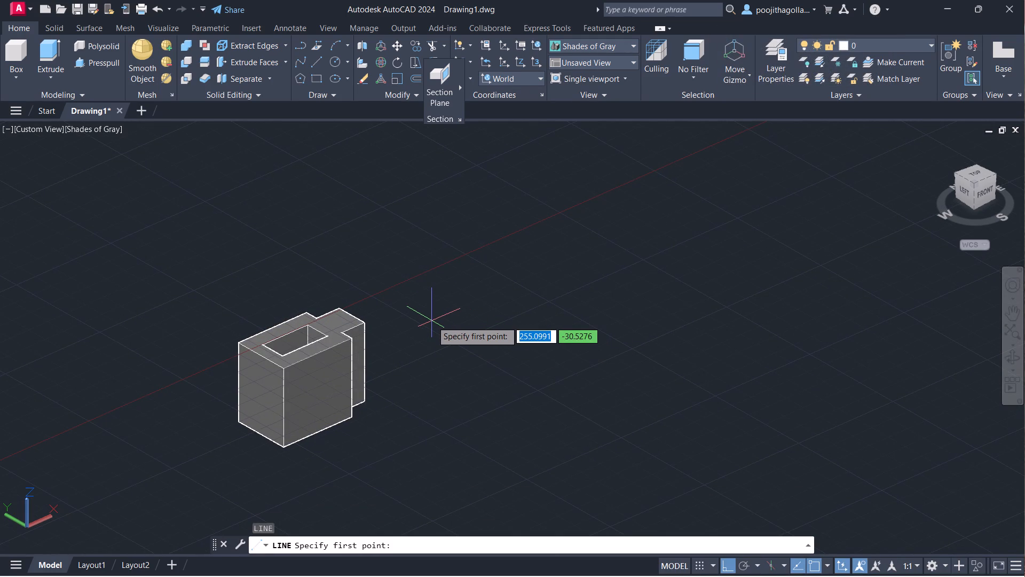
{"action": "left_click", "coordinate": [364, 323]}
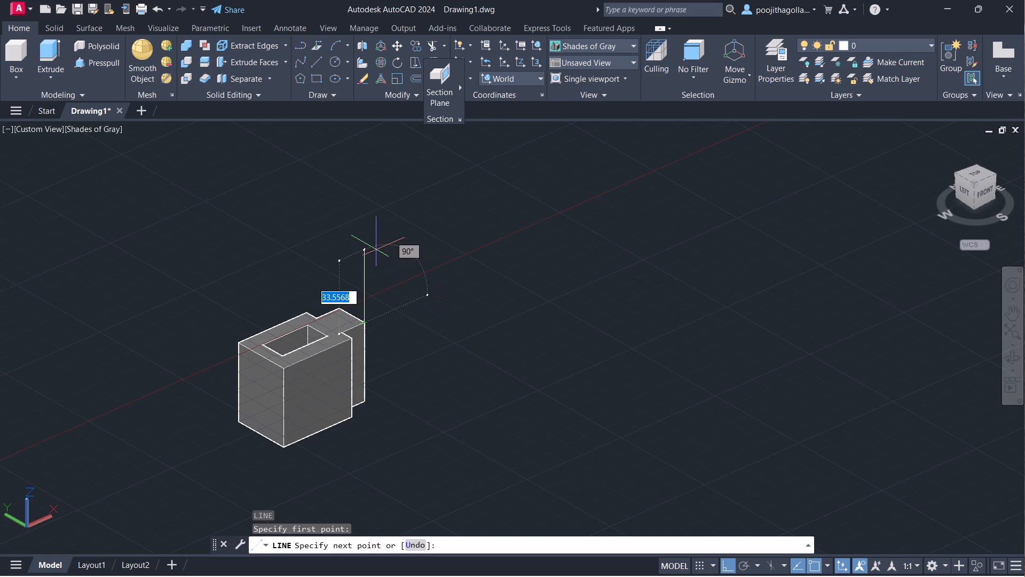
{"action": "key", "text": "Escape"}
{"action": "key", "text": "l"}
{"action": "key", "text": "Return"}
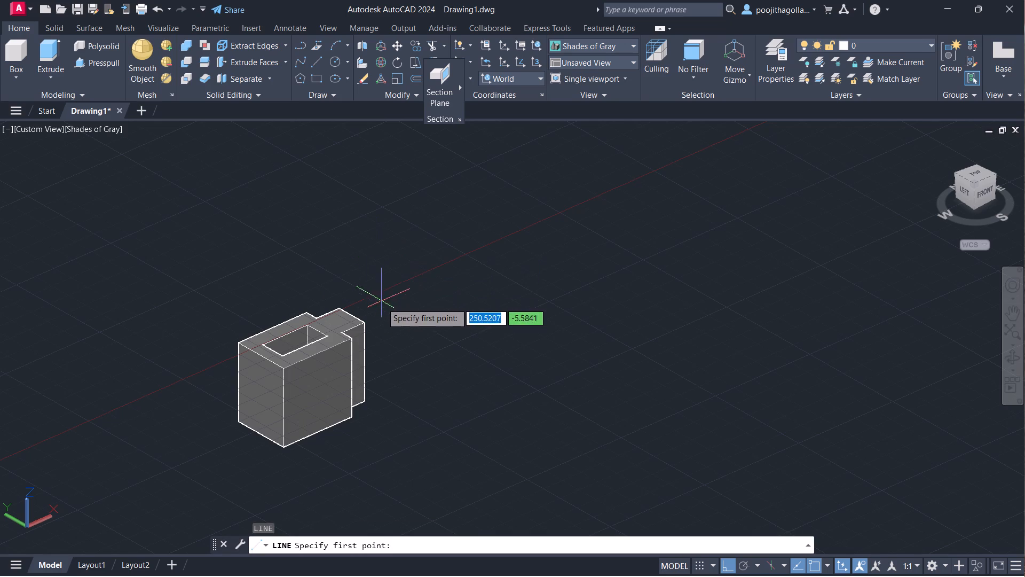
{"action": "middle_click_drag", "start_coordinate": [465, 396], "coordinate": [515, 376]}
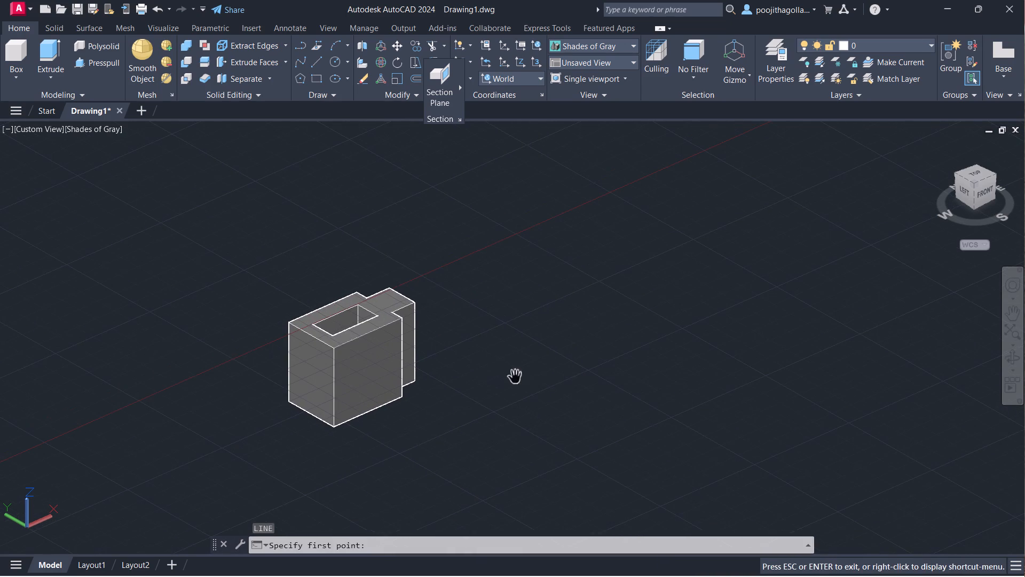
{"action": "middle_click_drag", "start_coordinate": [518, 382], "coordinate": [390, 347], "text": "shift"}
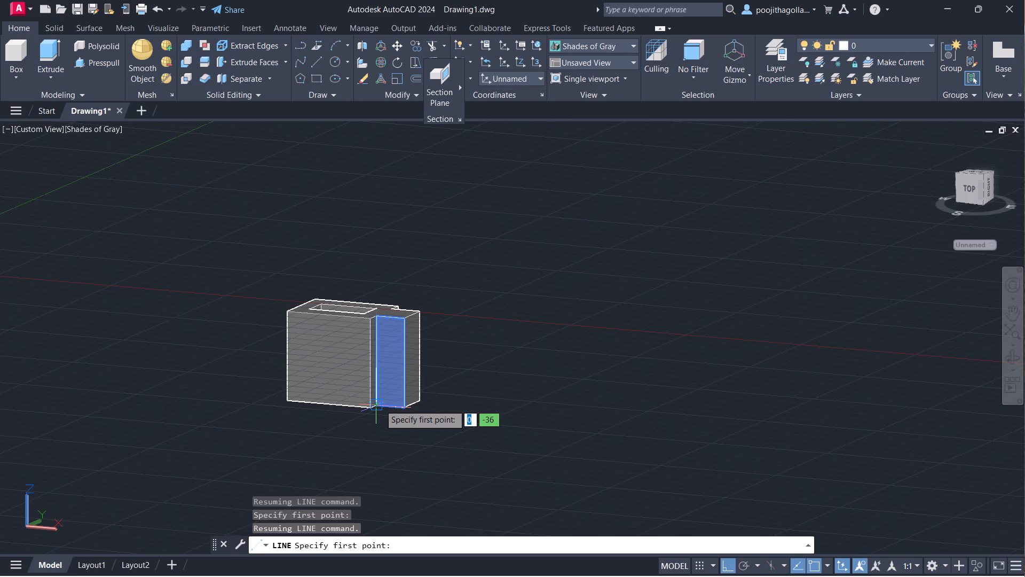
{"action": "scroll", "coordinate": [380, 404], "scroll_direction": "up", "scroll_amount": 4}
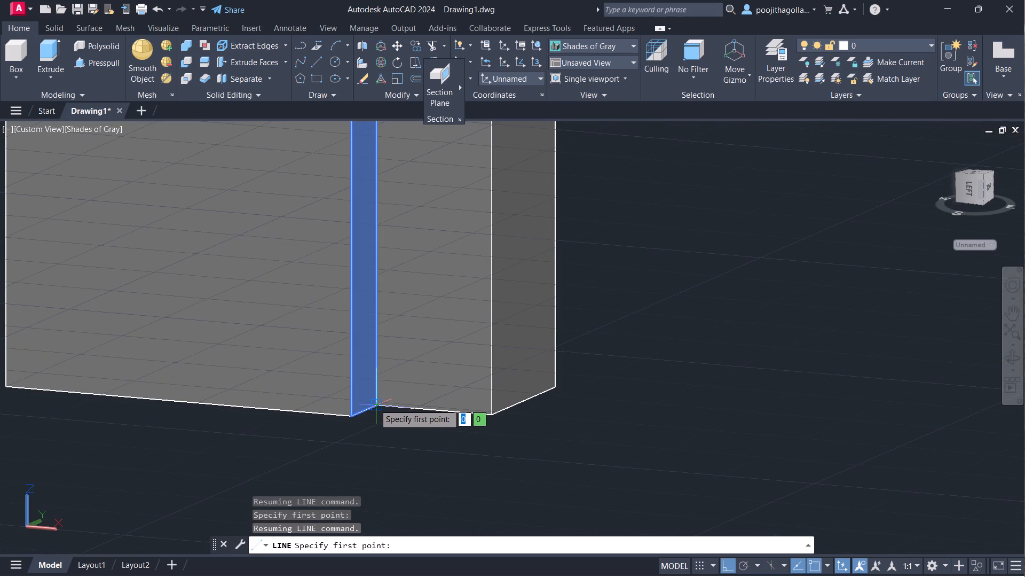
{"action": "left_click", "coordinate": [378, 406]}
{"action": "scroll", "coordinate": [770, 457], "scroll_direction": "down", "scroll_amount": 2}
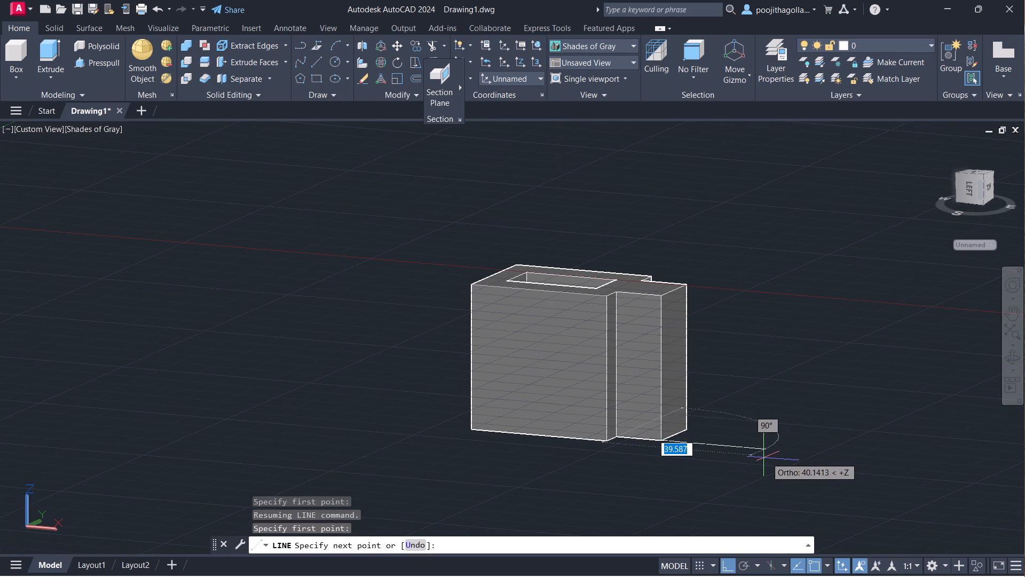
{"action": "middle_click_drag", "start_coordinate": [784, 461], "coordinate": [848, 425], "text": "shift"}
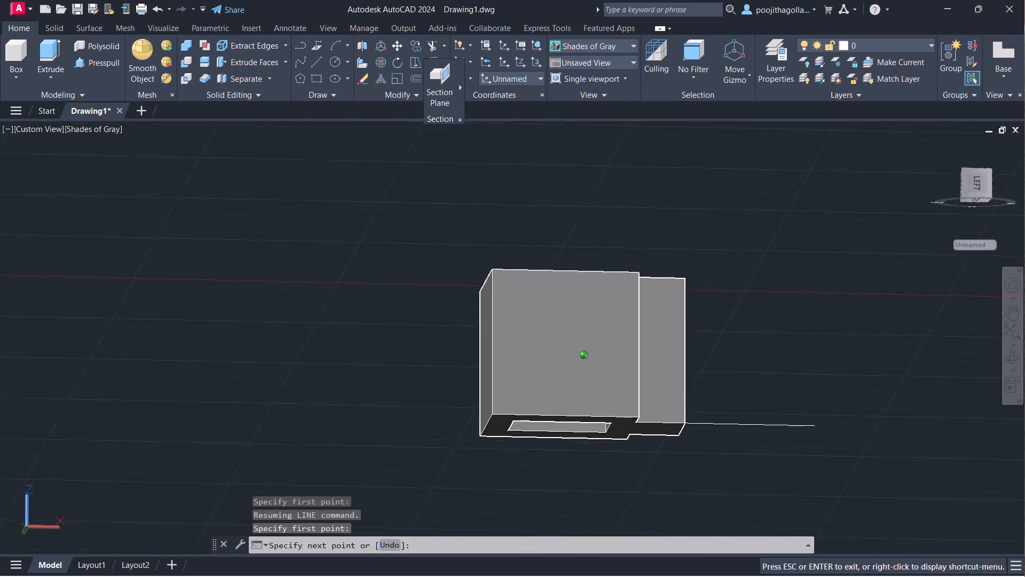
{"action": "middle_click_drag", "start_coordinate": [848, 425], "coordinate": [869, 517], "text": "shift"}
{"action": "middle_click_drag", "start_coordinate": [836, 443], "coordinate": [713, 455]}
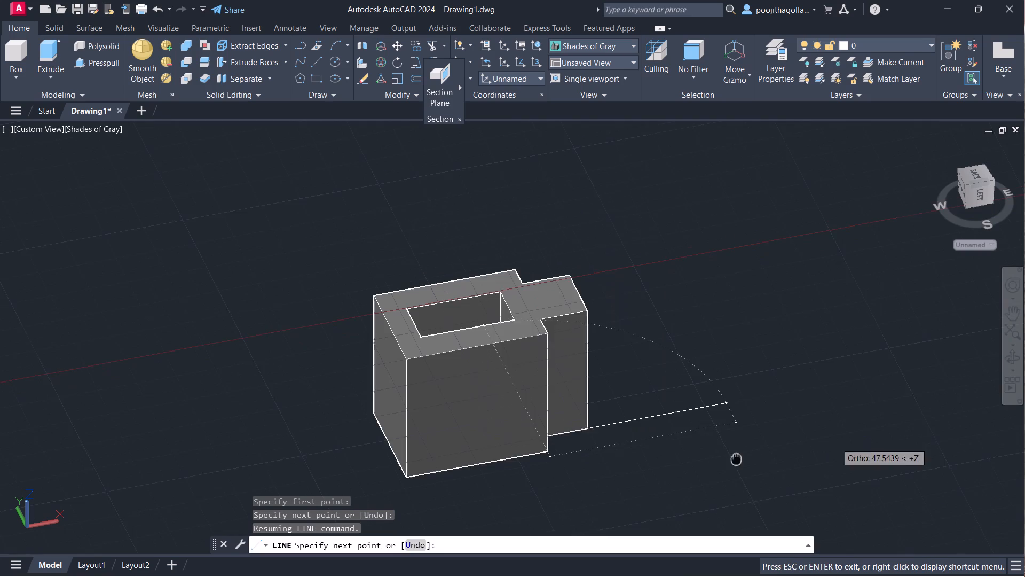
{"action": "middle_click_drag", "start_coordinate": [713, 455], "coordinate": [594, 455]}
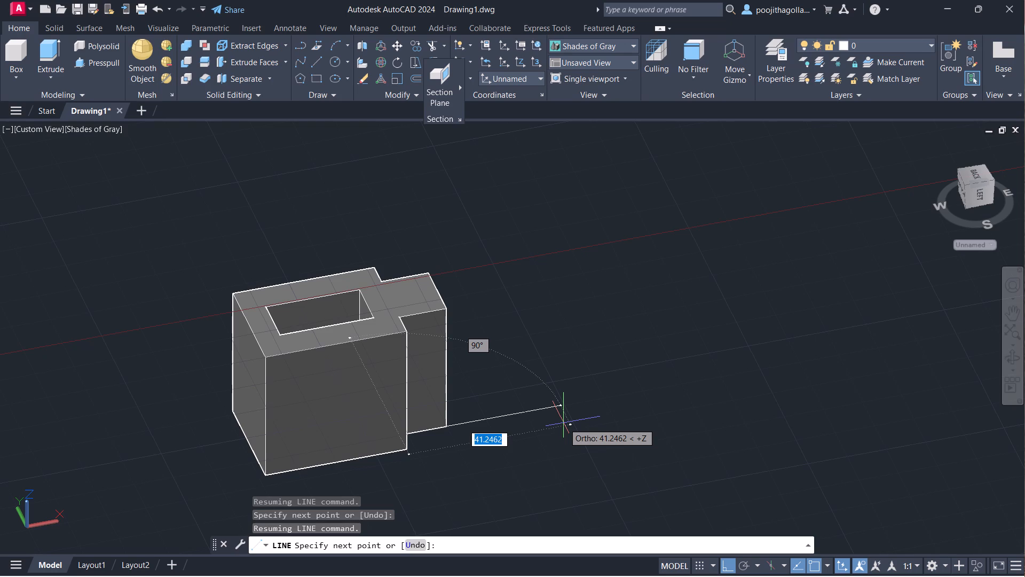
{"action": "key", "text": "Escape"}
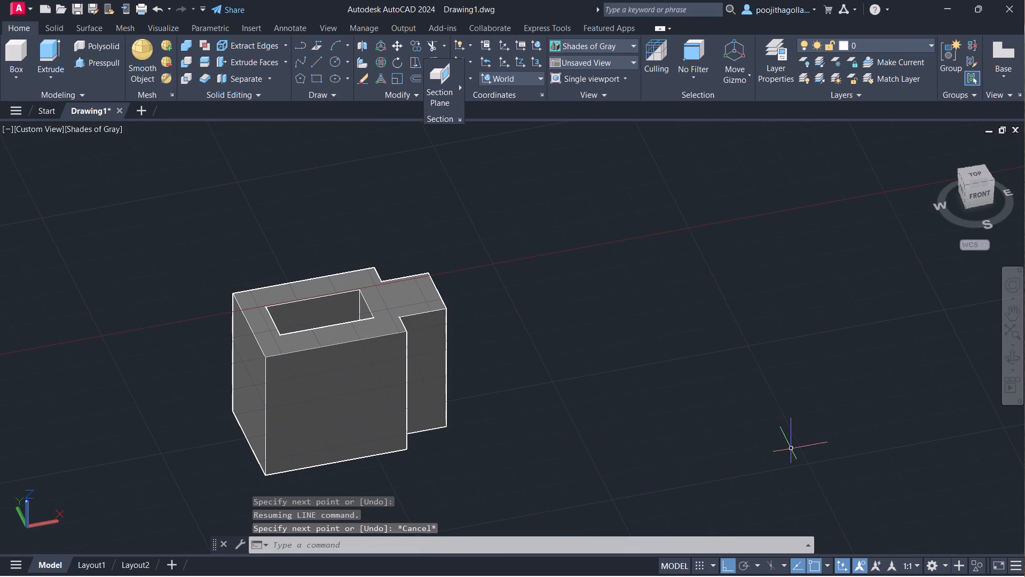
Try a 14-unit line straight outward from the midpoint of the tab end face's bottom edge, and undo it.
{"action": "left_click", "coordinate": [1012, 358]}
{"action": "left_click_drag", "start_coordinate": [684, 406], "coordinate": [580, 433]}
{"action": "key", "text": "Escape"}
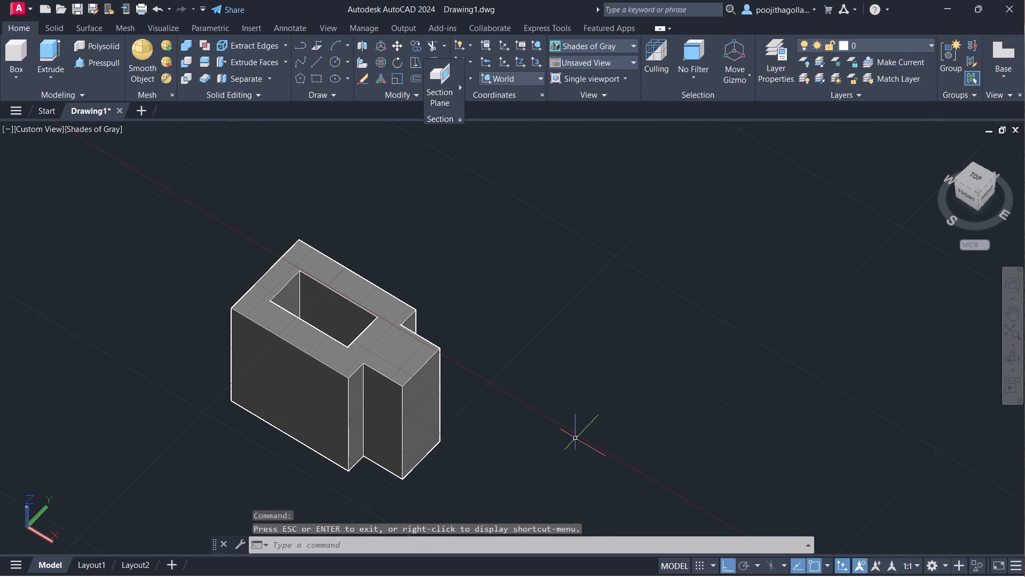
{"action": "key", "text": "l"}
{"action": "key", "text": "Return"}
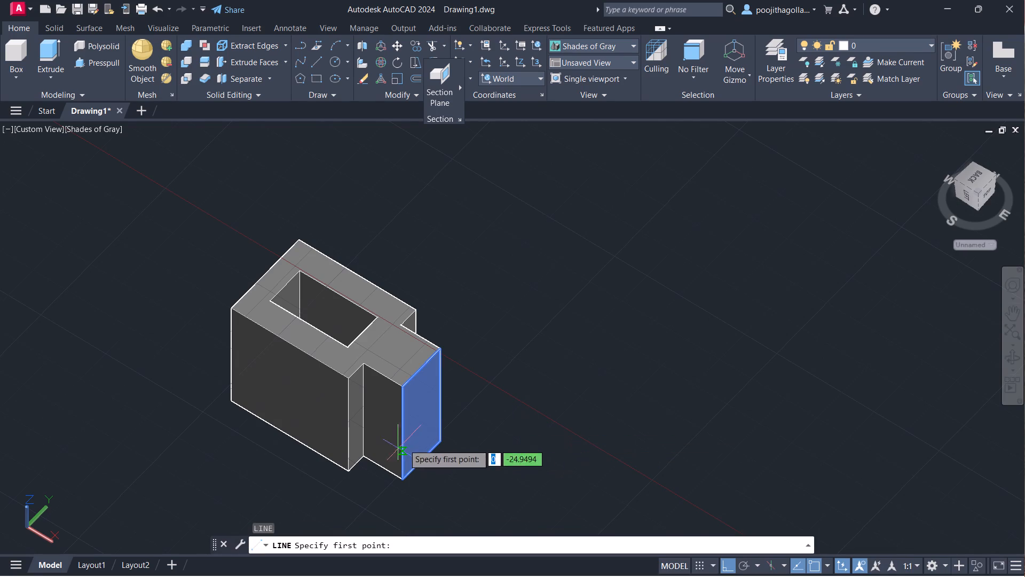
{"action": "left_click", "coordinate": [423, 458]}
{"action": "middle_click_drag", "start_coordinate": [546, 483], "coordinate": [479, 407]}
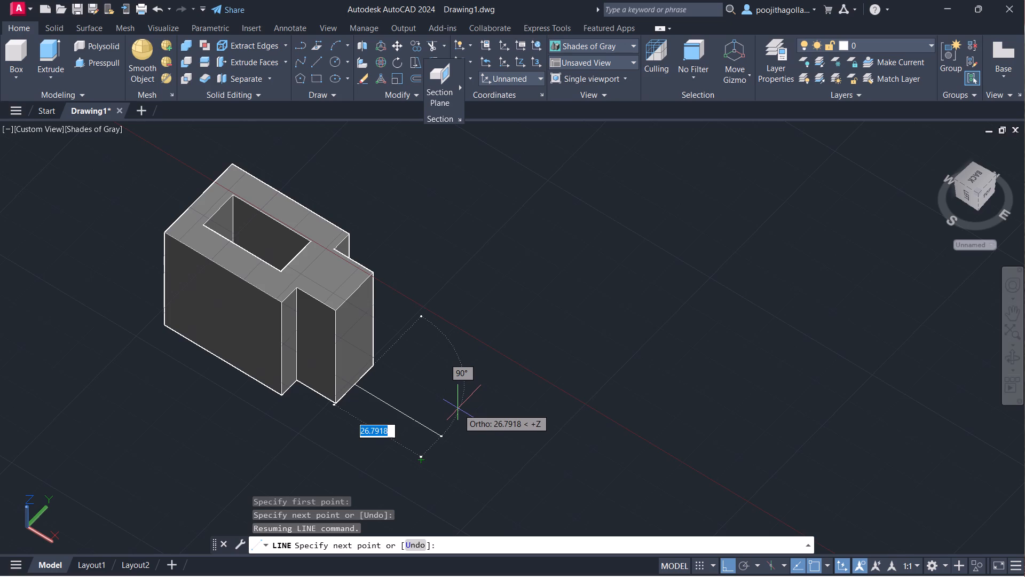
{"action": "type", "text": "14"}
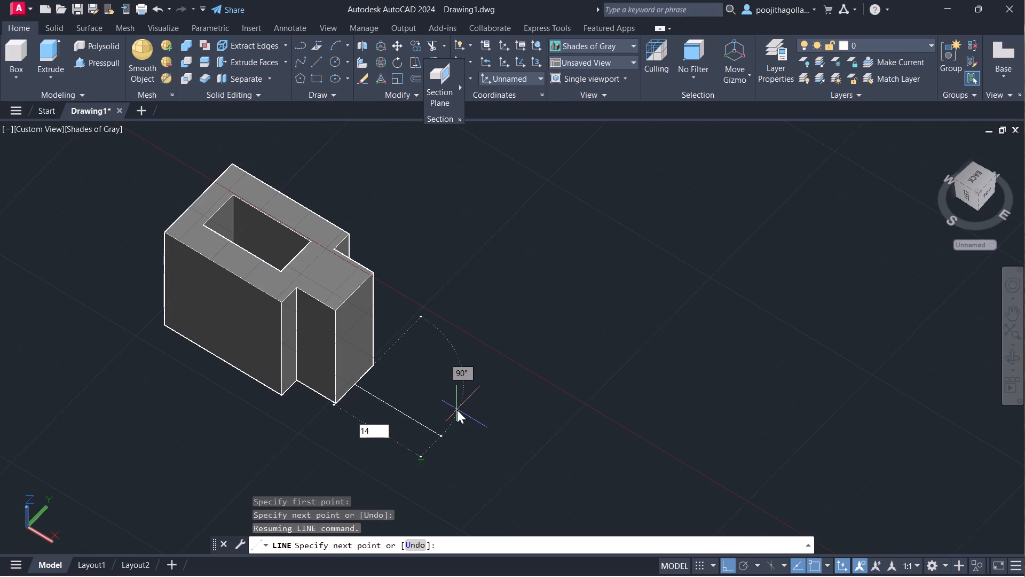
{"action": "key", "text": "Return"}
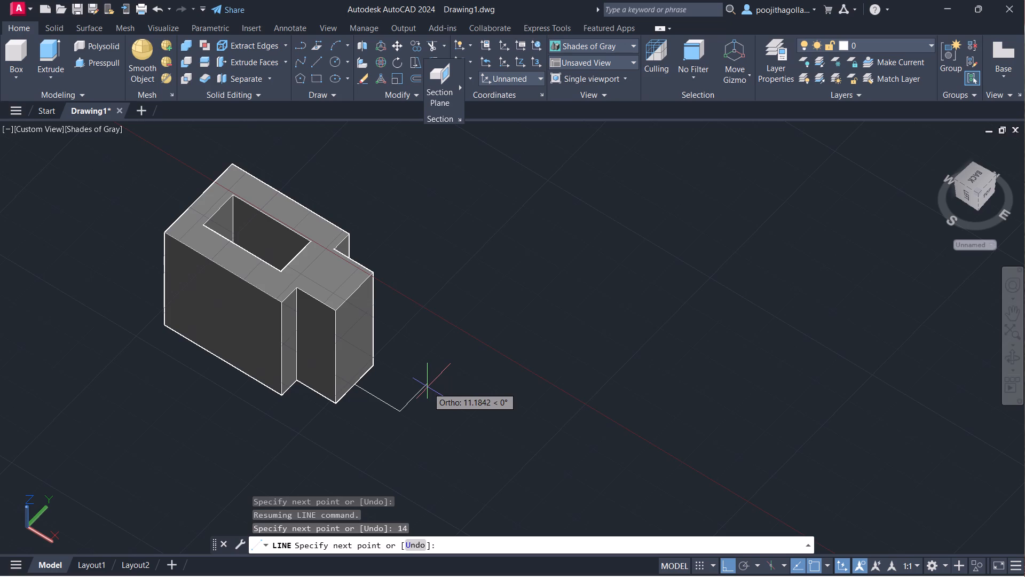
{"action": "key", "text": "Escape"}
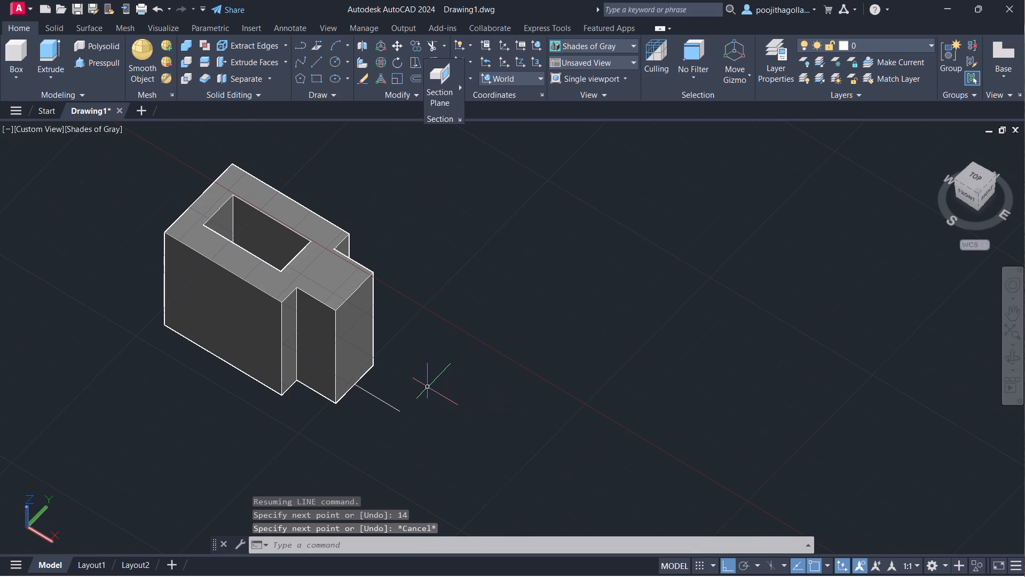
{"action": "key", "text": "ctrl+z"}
Switch the viewport to the Top view.
{"action": "middle_click_drag", "start_coordinate": [474, 415], "coordinate": [435, 378]}
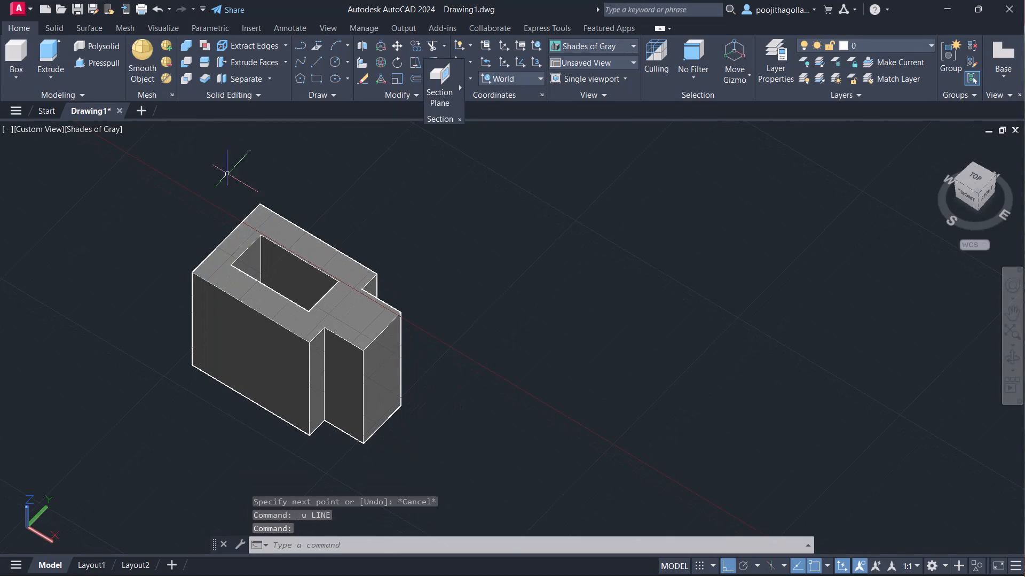
{"action": "left_click", "coordinate": [27, 127]}
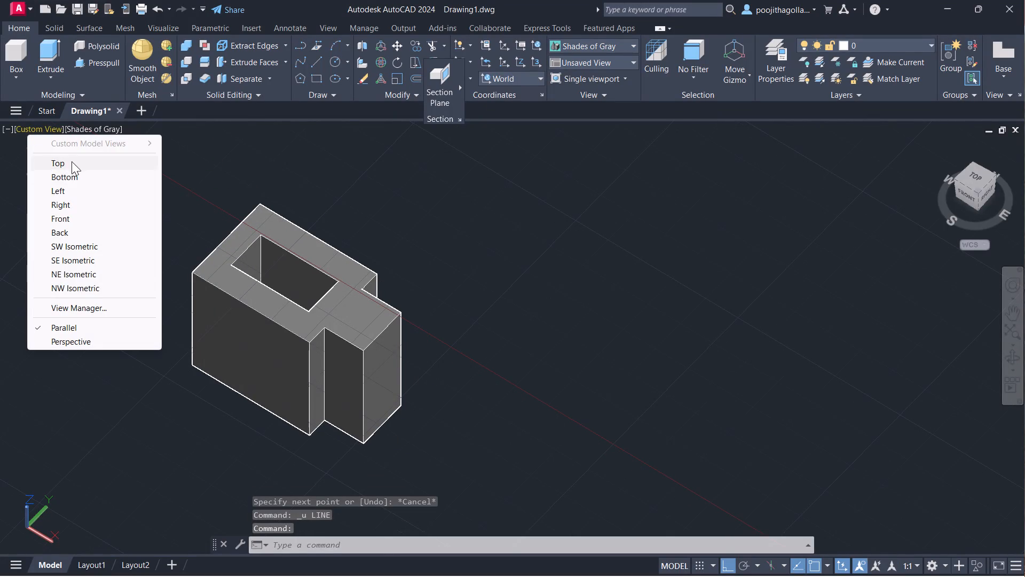
{"action": "left_click", "coordinate": [74, 157]}
Begin a line at a point in the open space beyond the part's tab end.
{"action": "middle_click_drag", "start_coordinate": [856, 359], "coordinate": [15, 342]}
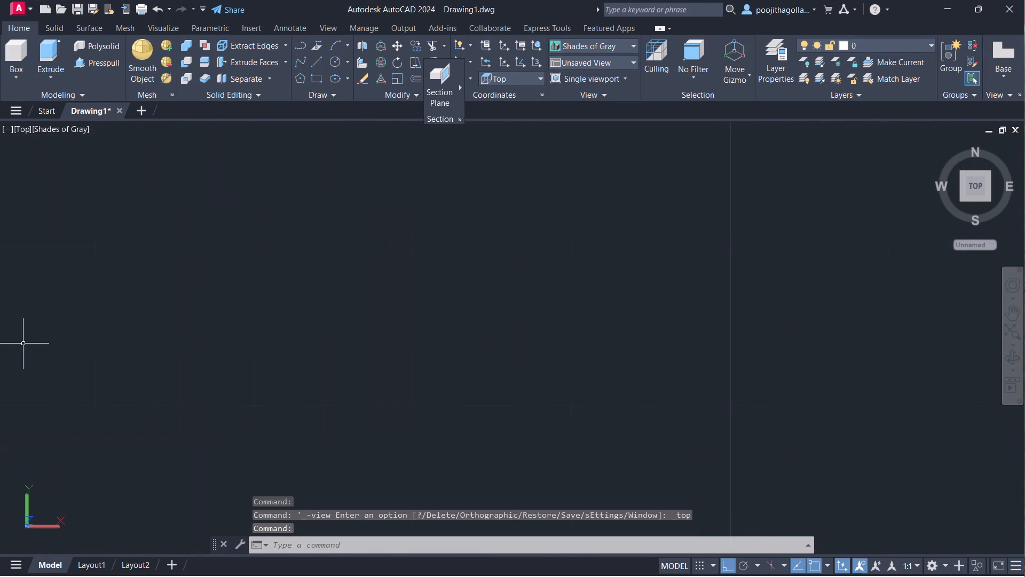
{"action": "middle_click_drag", "start_coordinate": [297, 354], "coordinate": [214, 354]}
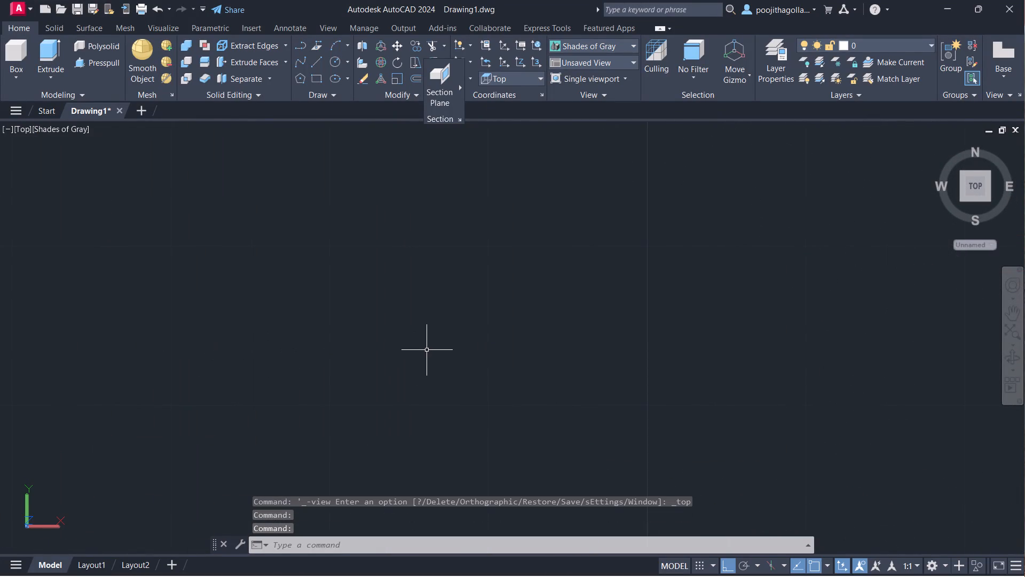
{"action": "scroll", "coordinate": [366, 300], "scroll_direction": "down", "scroll_amount": 3}
{"action": "scroll", "coordinate": [366, 300], "scroll_direction": "up", "scroll_amount": 2}
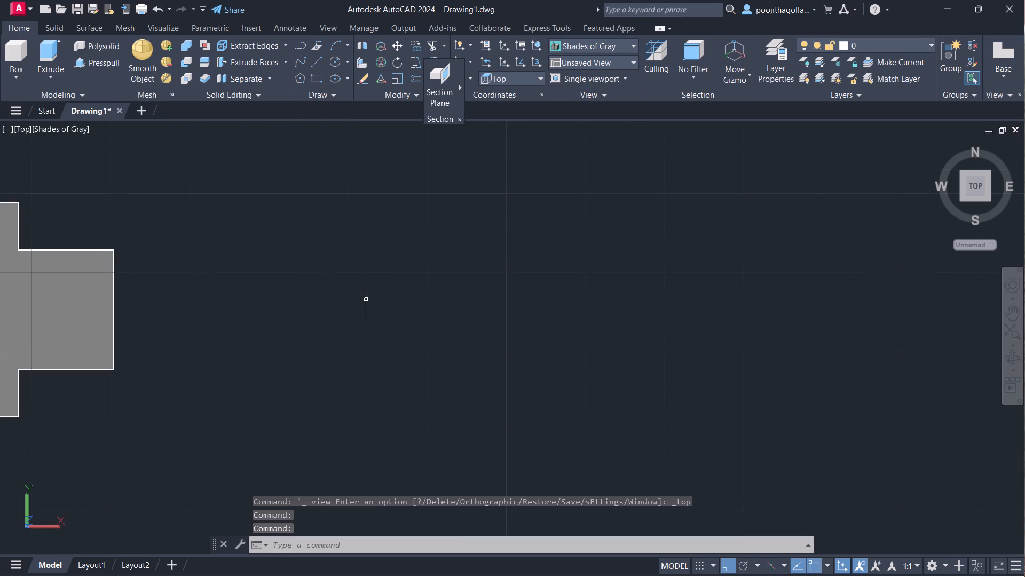
{"action": "scroll", "coordinate": [366, 300], "scroll_direction": "up", "scroll_amount": 1}
{"action": "key", "text": "l"}
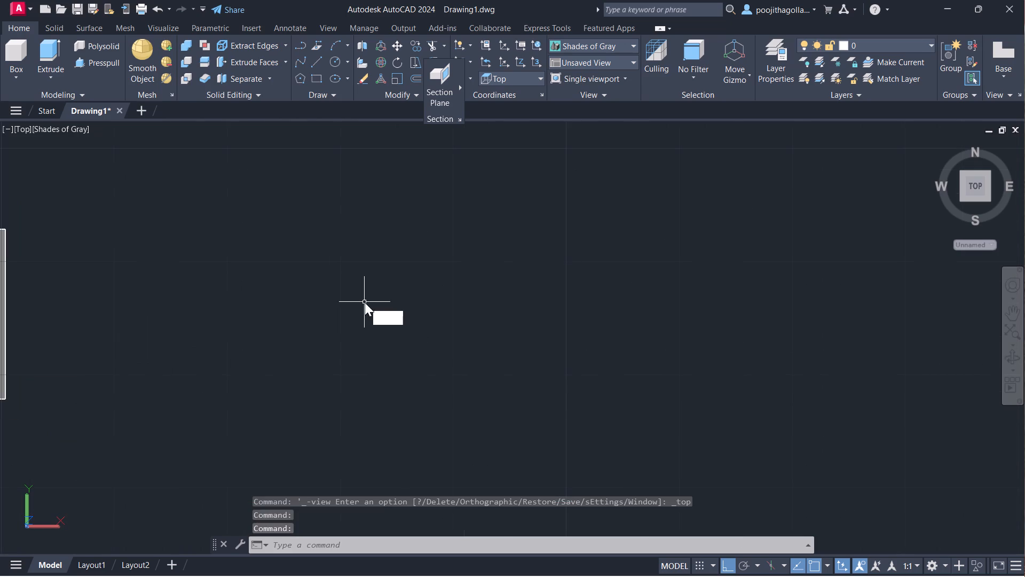
{"action": "key", "text": "Return"}
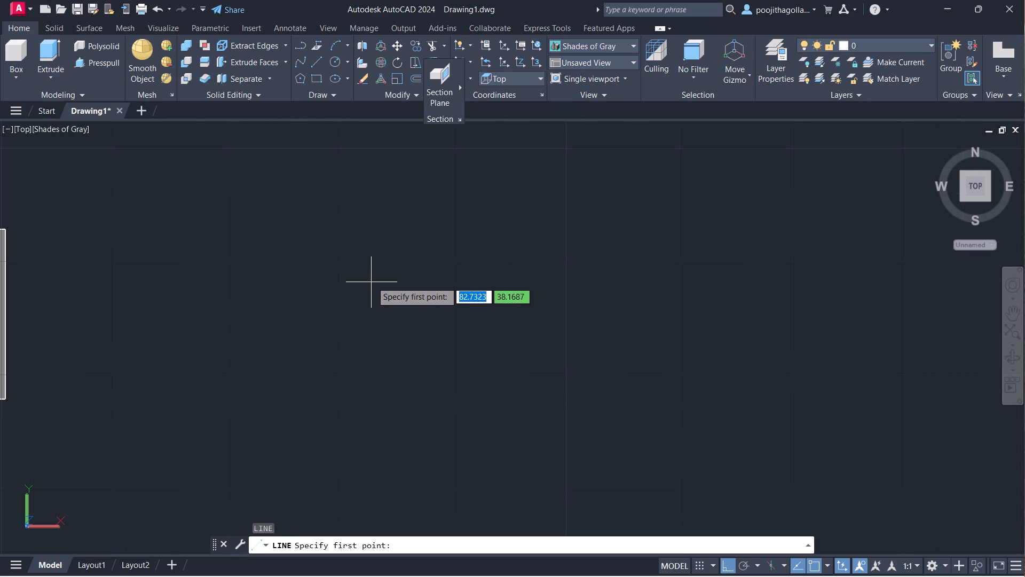
{"action": "left_click", "coordinate": [369, 275]}
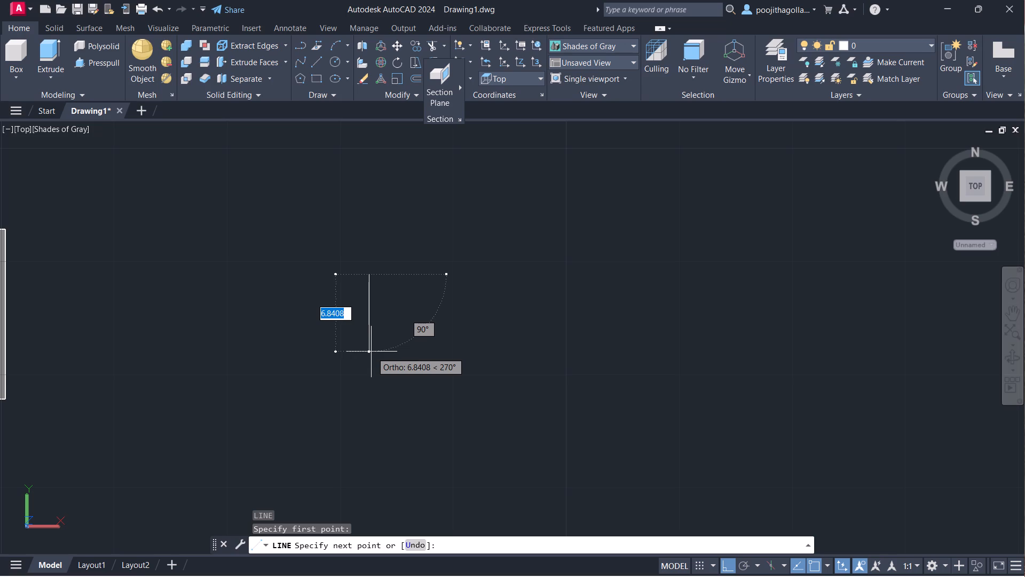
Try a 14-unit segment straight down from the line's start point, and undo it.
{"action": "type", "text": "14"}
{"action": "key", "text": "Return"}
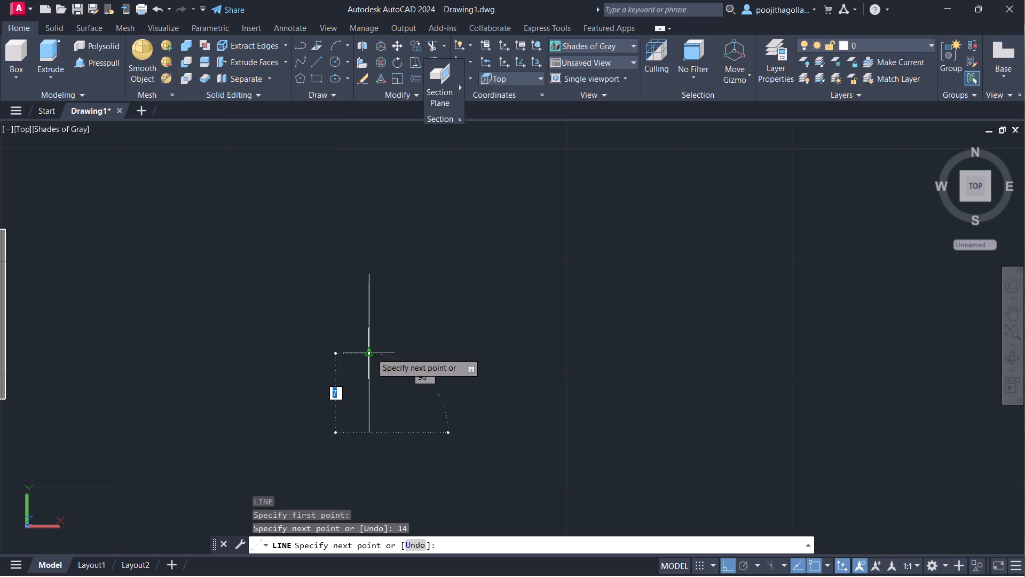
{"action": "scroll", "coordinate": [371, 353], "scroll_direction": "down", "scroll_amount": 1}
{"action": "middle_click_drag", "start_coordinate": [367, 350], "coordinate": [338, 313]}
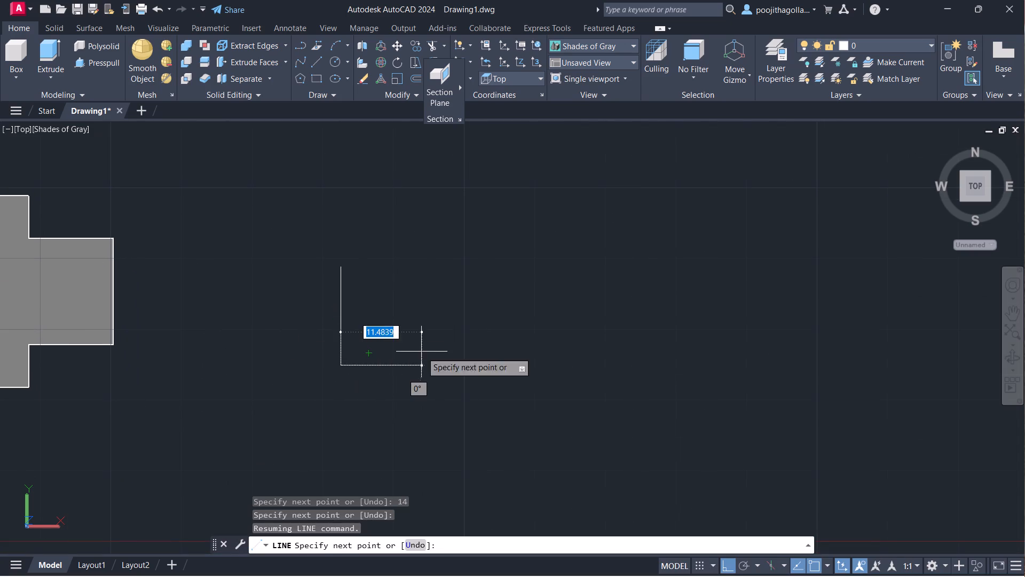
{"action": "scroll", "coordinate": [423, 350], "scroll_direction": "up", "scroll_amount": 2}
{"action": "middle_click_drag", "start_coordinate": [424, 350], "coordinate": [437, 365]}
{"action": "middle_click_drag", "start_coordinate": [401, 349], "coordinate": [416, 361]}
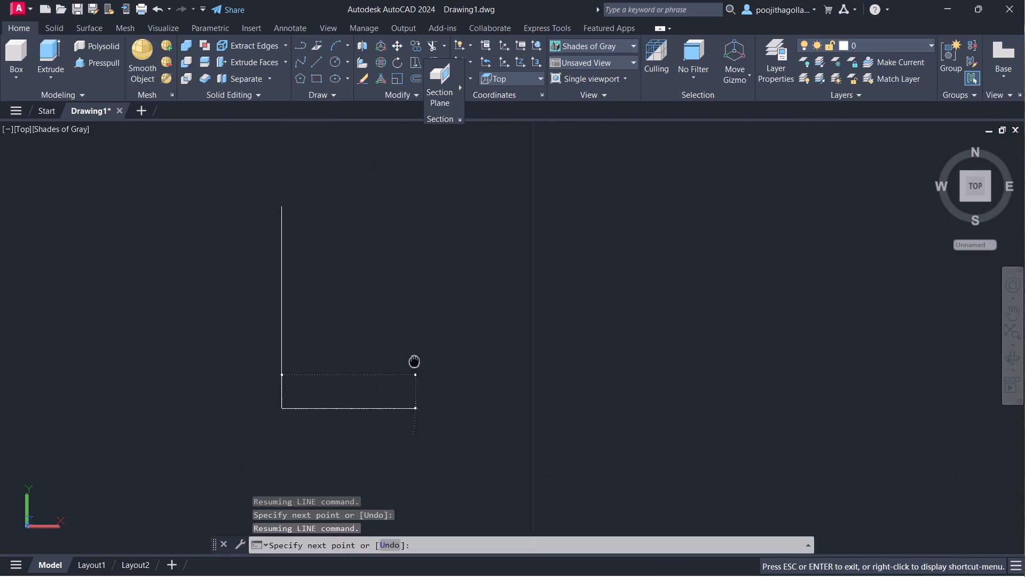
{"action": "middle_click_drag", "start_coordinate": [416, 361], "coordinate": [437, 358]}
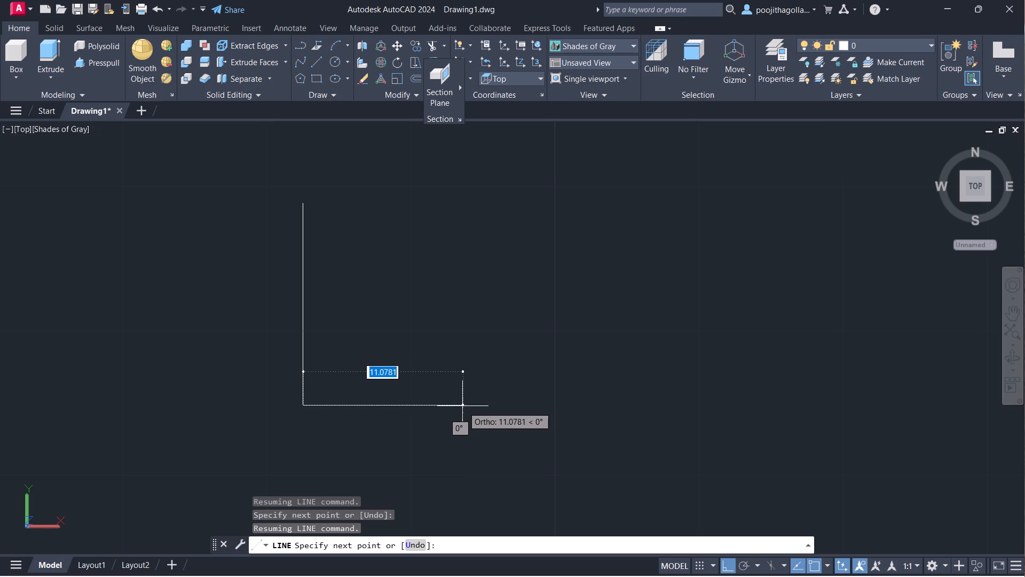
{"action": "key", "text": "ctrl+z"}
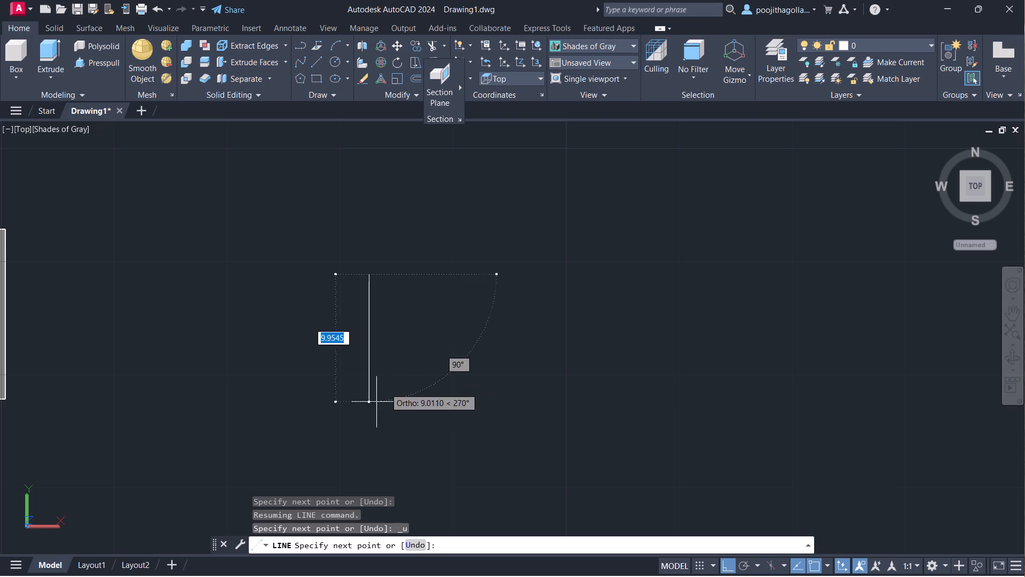
Draw a closed rectangle from the start point with segments 15 units down, 14 units across, 15 units up and back to the start.
{"action": "type", "text": "15"}
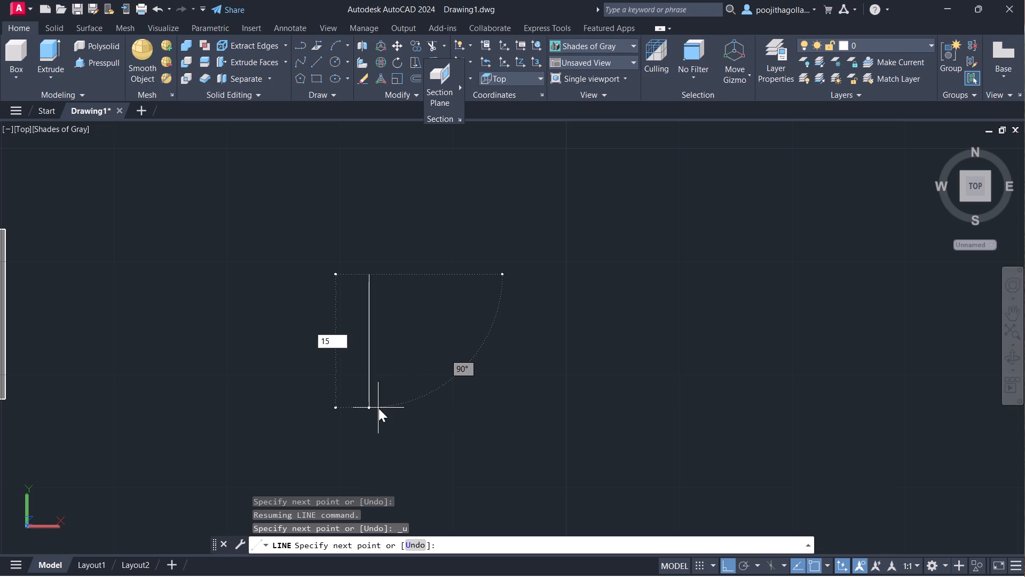
{"action": "key", "text": "Return"}
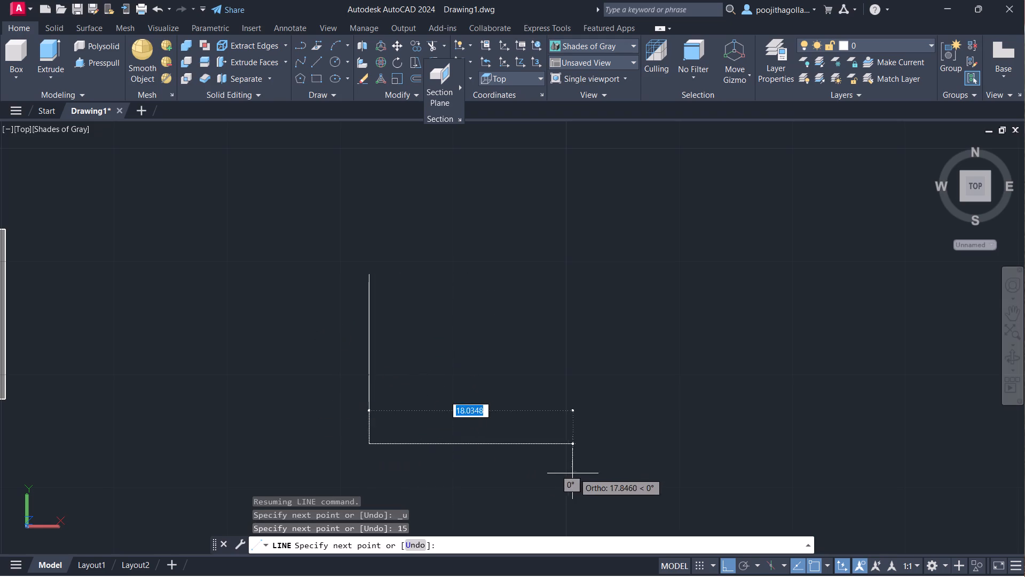
{"action": "type", "text": "14"}
{"action": "key", "text": "Return"}
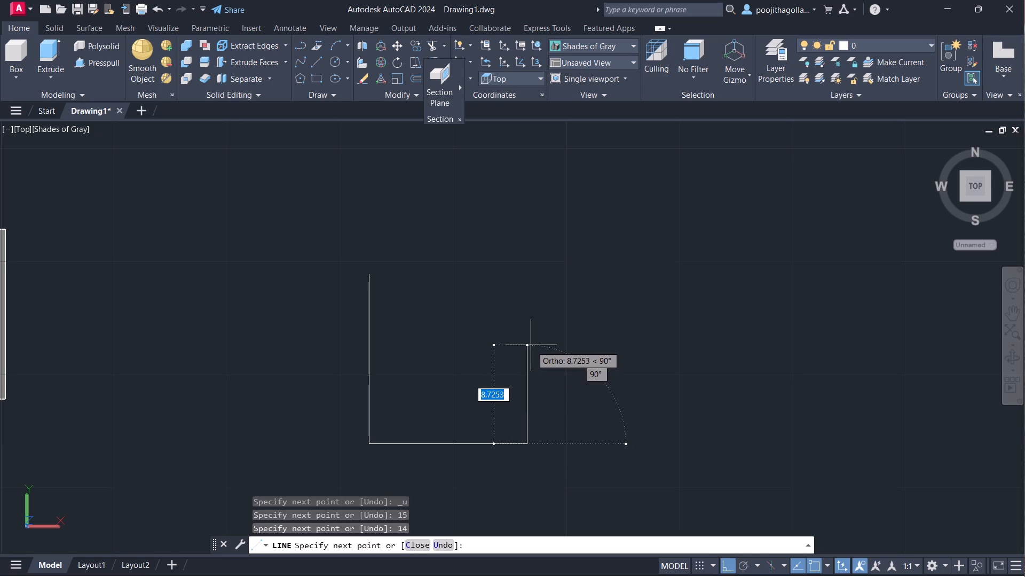
{"action": "type", "text": "15"}
{"action": "key", "text": "Return"}
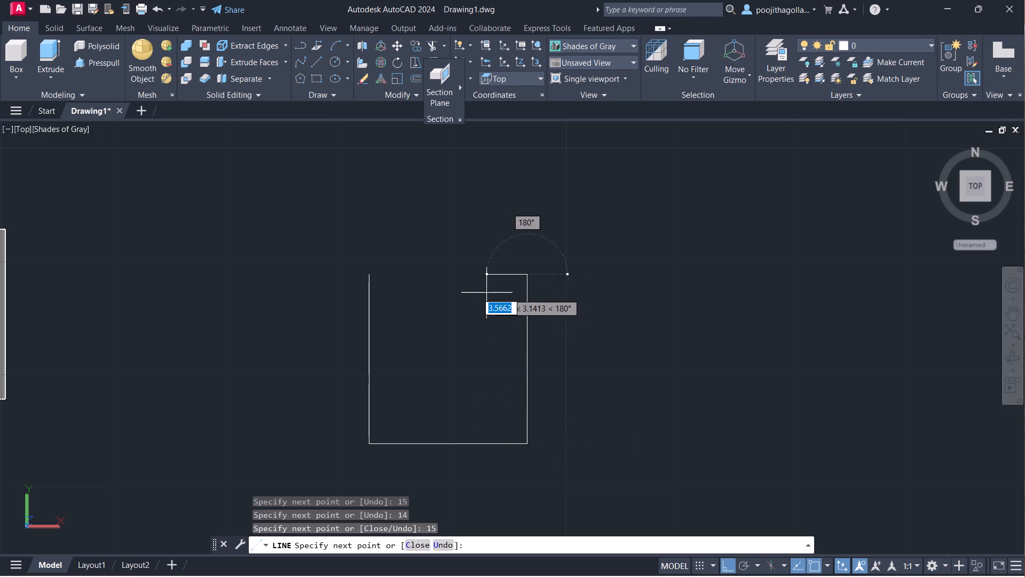
{"action": "left_click", "coordinate": [367, 276]}
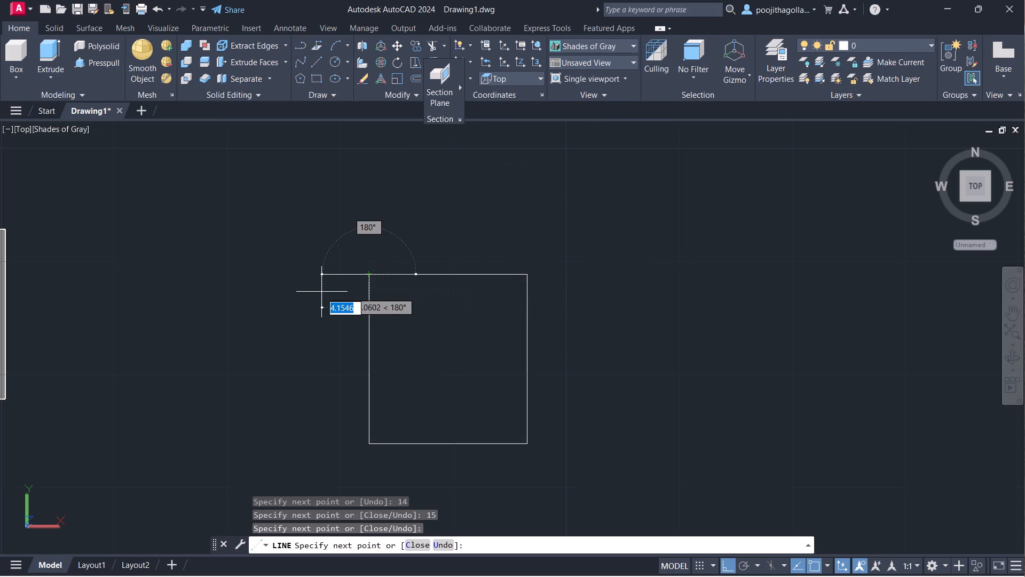
{"action": "key", "text": "Escape"}
Draw an adjoining 2 by 15 unit rectangle outward from the 14 by 15 rectangle's upper-right corner, closing it with a line along the shared edge.
{"action": "middle_click_drag", "start_coordinate": [445, 306], "coordinate": [381, 272]}
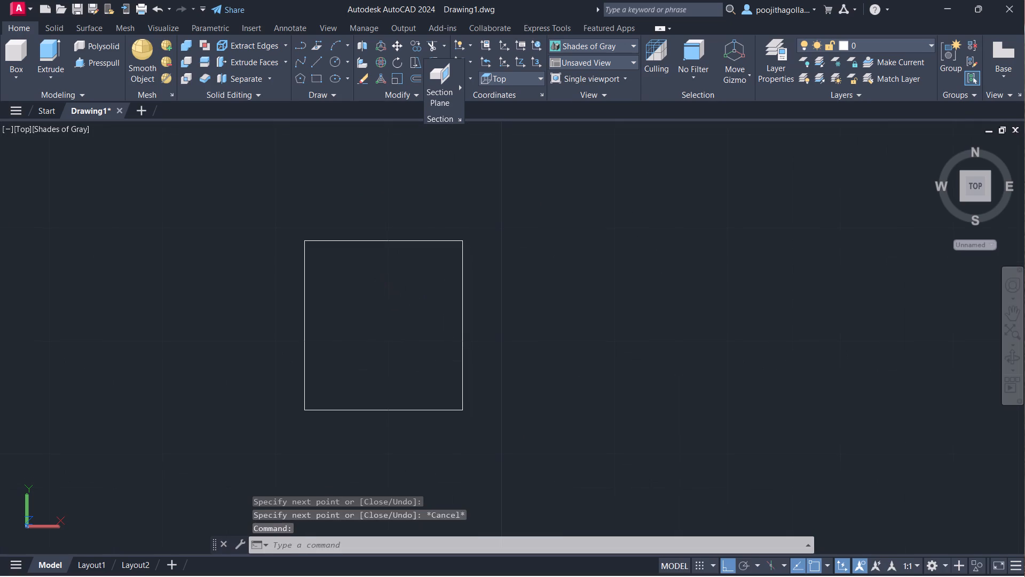
{"action": "scroll", "coordinate": [379, 272], "scroll_direction": "down", "scroll_amount": 1}
{"action": "middle_click_drag", "start_coordinate": [379, 277], "coordinate": [361, 294]}
{"action": "scroll", "coordinate": [361, 294], "scroll_direction": "up", "scroll_amount": 1}
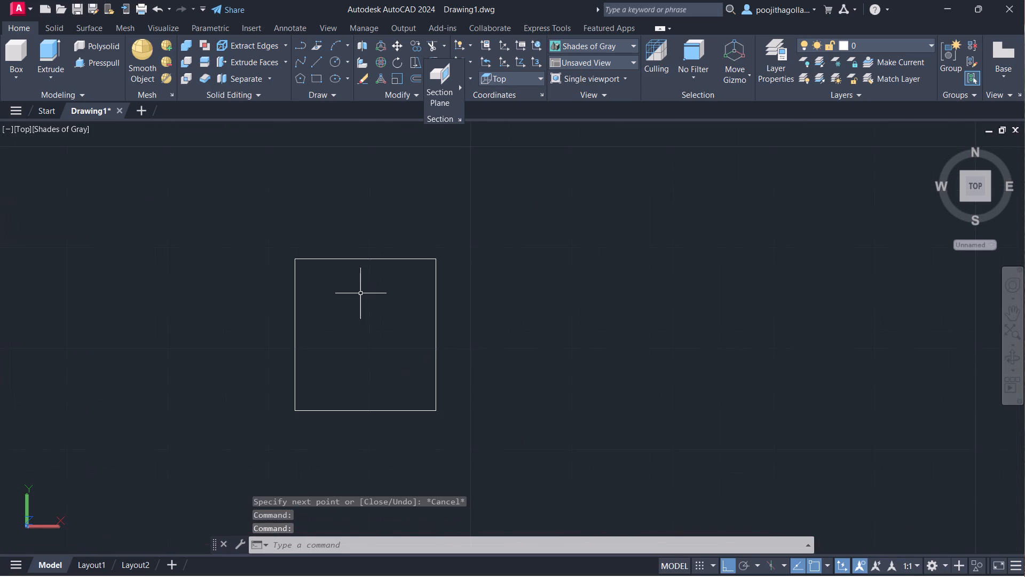
{"action": "middle_click_drag", "start_coordinate": [361, 295], "coordinate": [341, 297]}
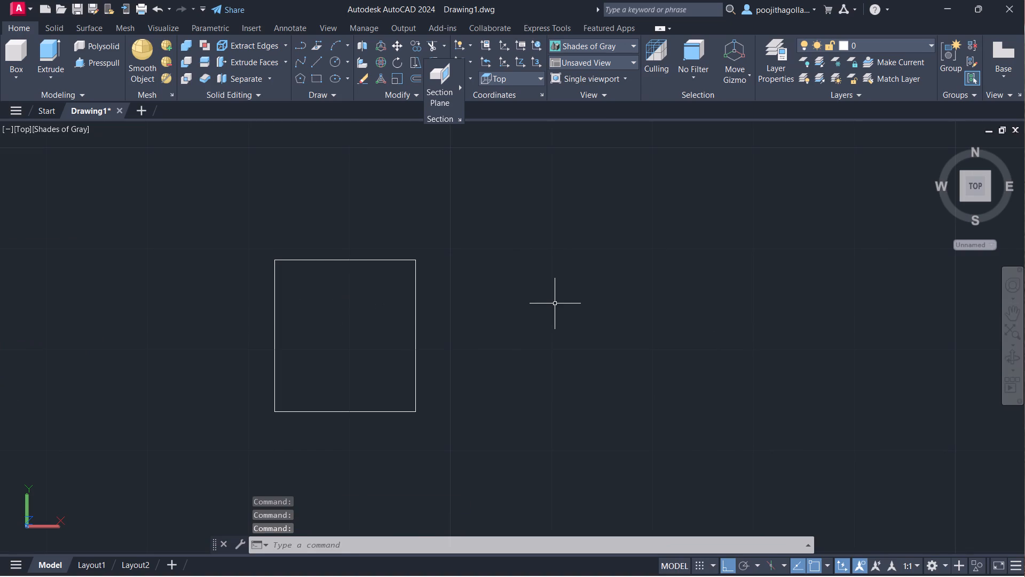
{"action": "key", "text": "l"}
{"action": "key", "text": "Return"}
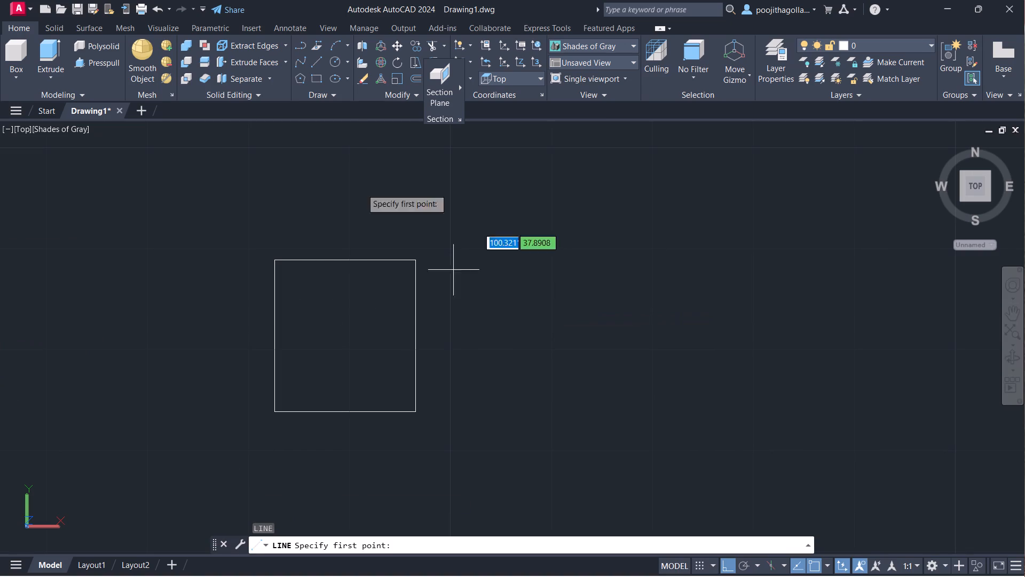
{"action": "left_click", "coordinate": [413, 257]}
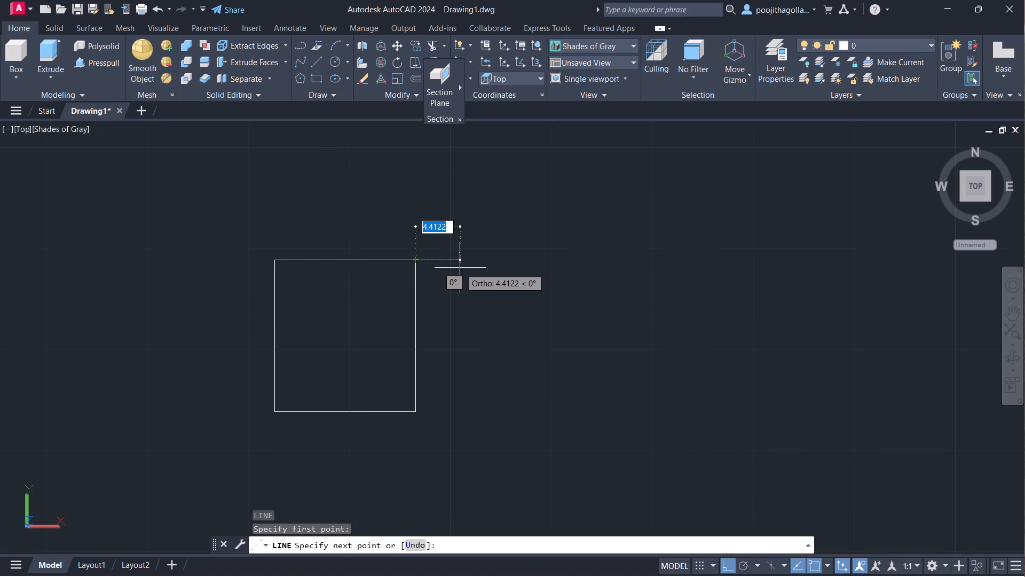
{"action": "key", "text": "2"}
{"action": "key", "text": "Return"}
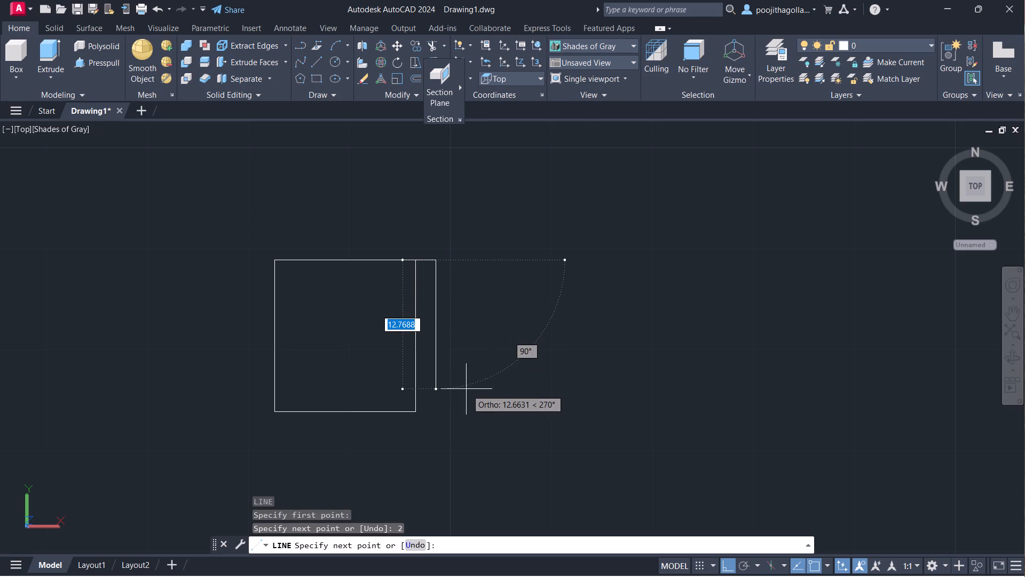
{"action": "scroll", "coordinate": [467, 389], "scroll_direction": "up", "scroll_amount": 2}
{"action": "middle_click_drag", "start_coordinate": [467, 389], "coordinate": [494, 357]}
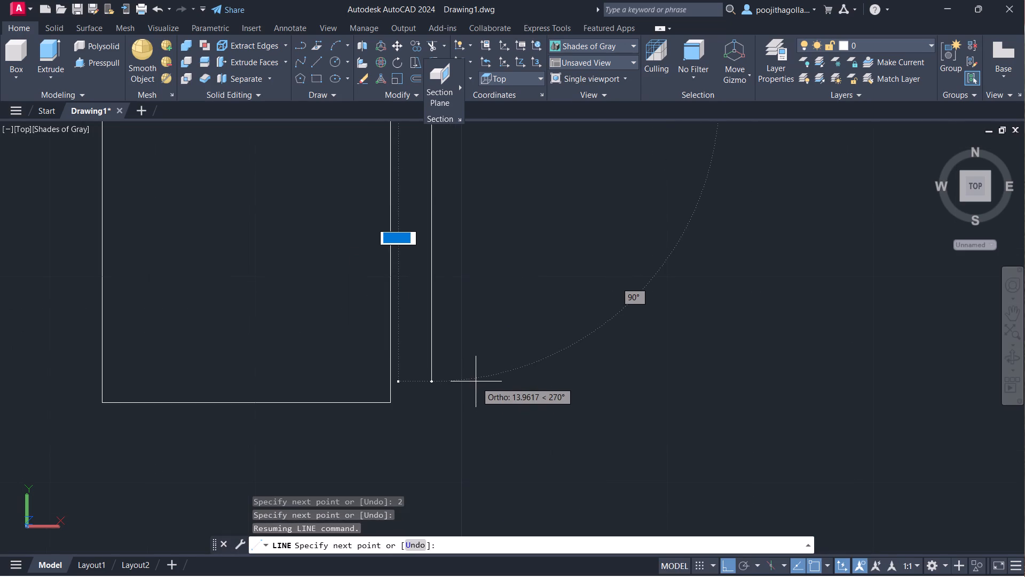
{"action": "type", "text": "15"}
{"action": "key", "text": "Return"}
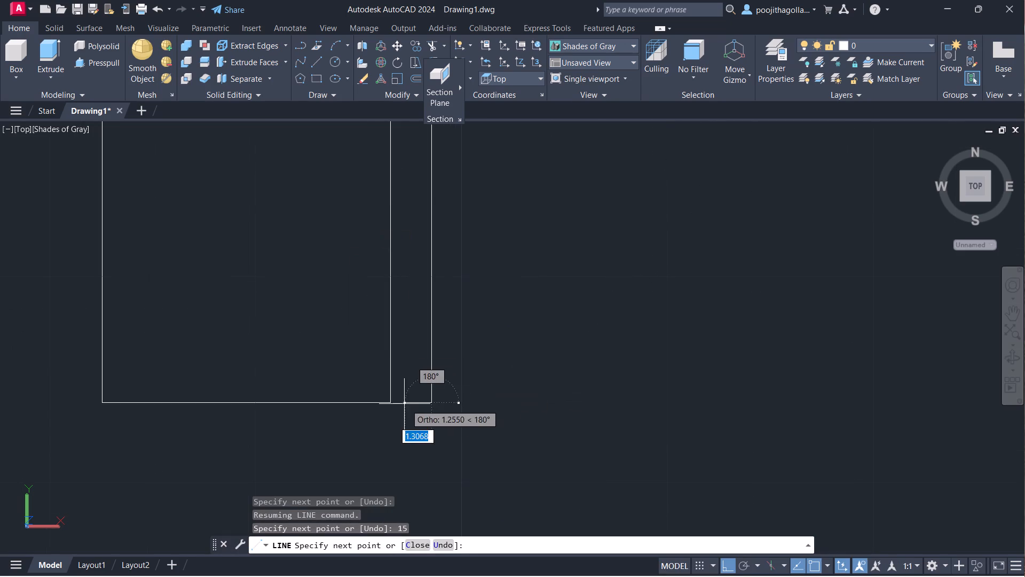
{"action": "left_click", "coordinate": [391, 400]}
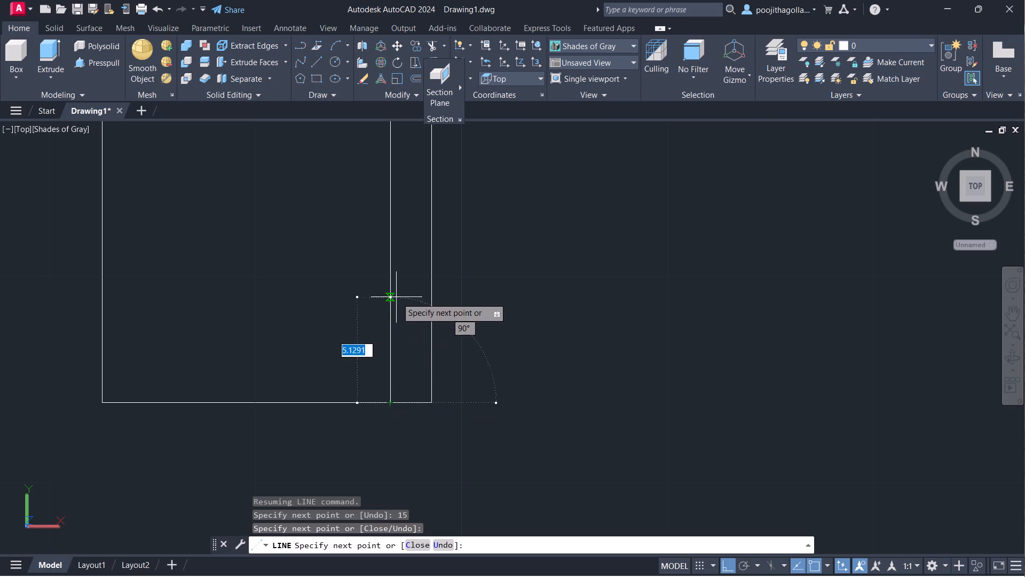
{"action": "middle_click_drag", "start_coordinate": [409, 291], "coordinate": [401, 387]}
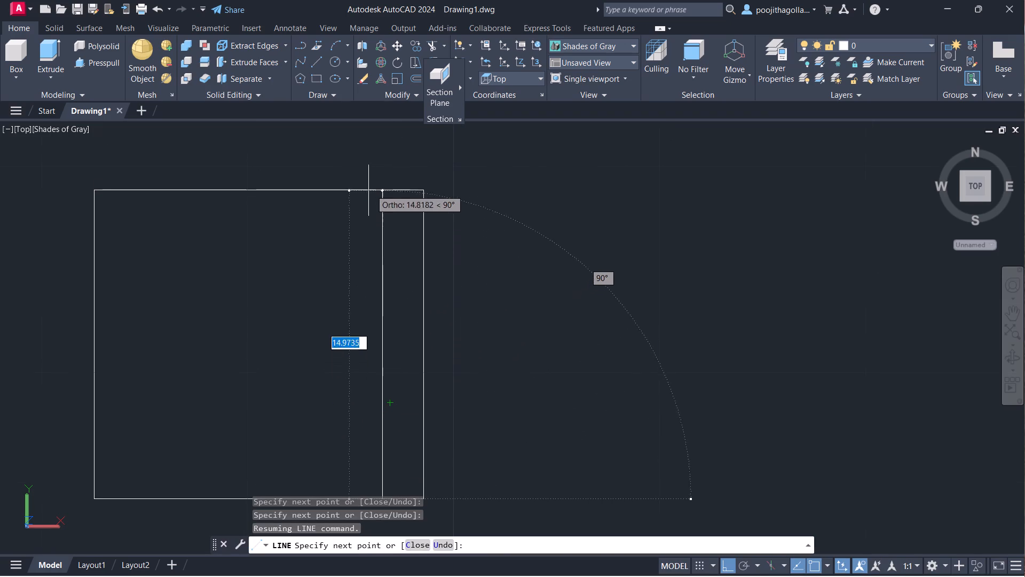
{"action": "left_click", "coordinate": [385, 189]}
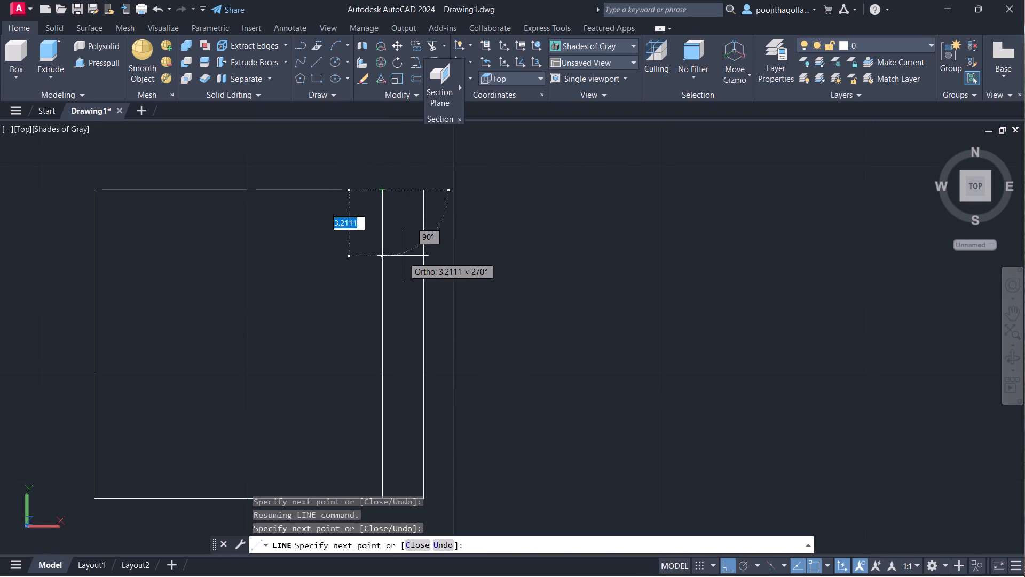
{"action": "key", "text": "Escape"}
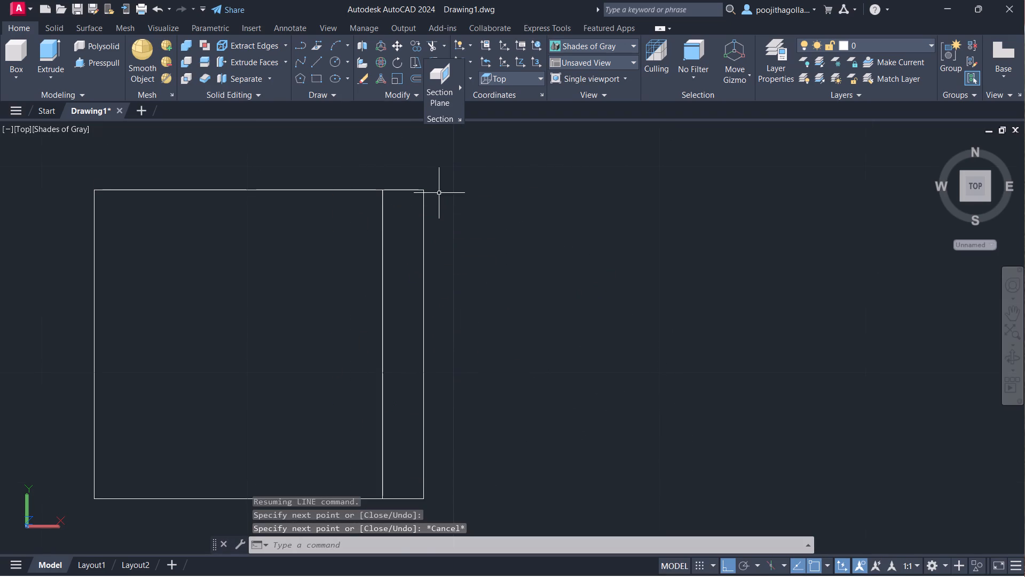
Join the four lines of the narrow 2 by 15 rectangle into one polyline.
{"action": "left_click", "coordinate": [443, 178]}
{"action": "left_click", "coordinate": [401, 246]}
{"action": "middle_click_drag", "start_coordinate": [409, 295], "coordinate": [408, 294]}
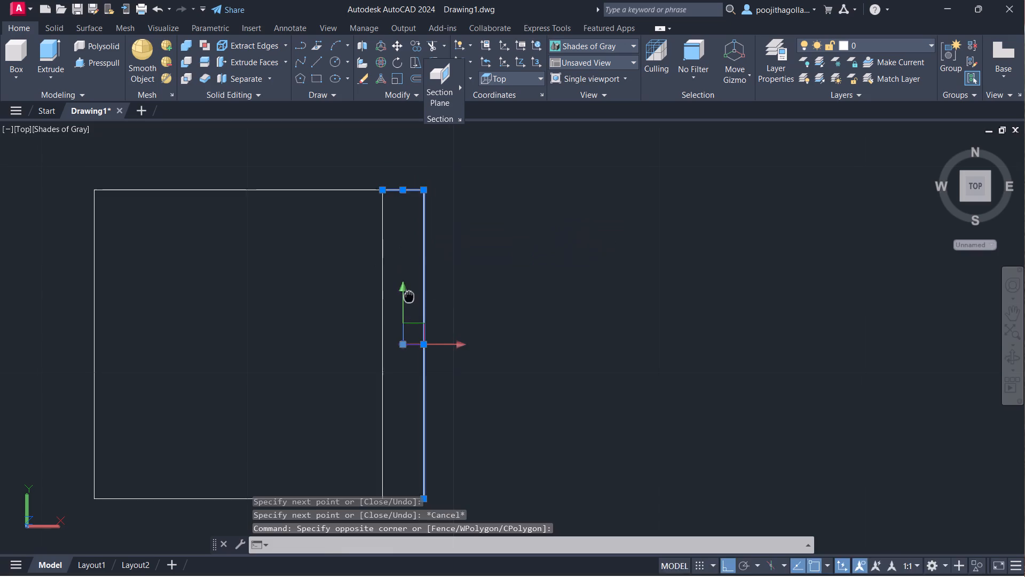
{"action": "middle_click_drag", "start_coordinate": [408, 294], "coordinate": [424, 205]}
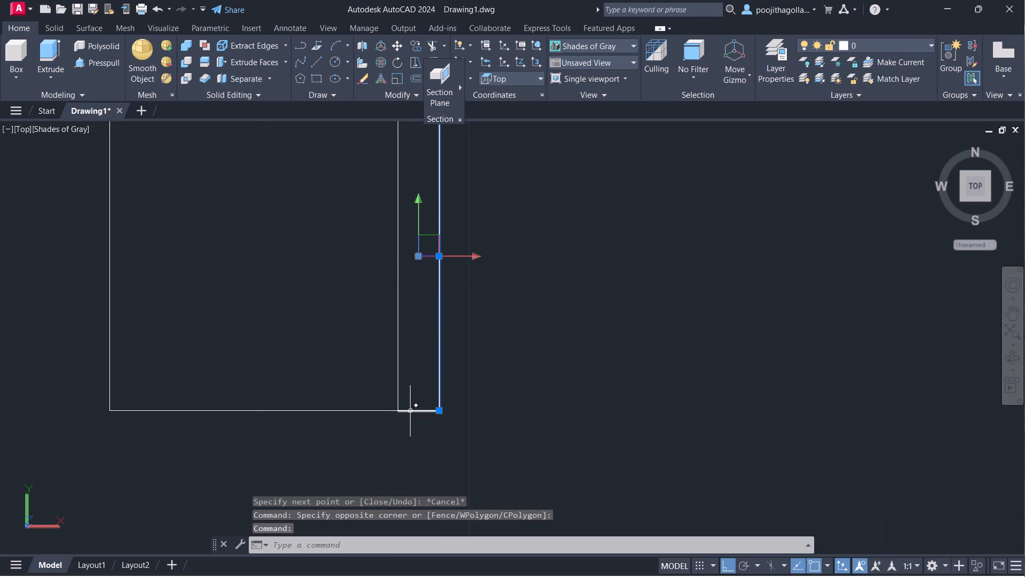
{"action": "left_click", "coordinate": [411, 411]}
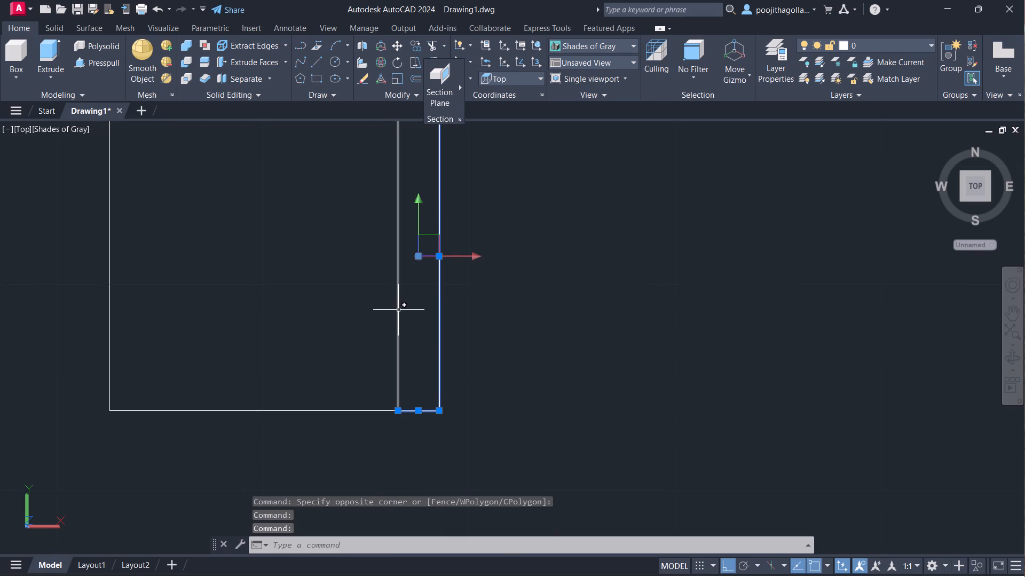
{"action": "left_click", "coordinate": [399, 310]}
{"action": "key", "text": "j"}
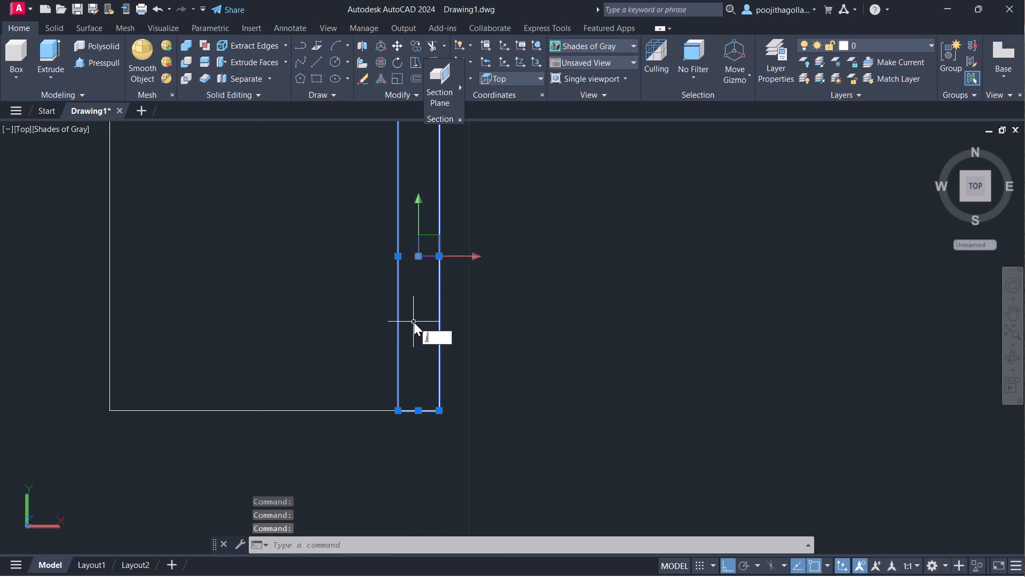
{"action": "key", "text": "Return"}
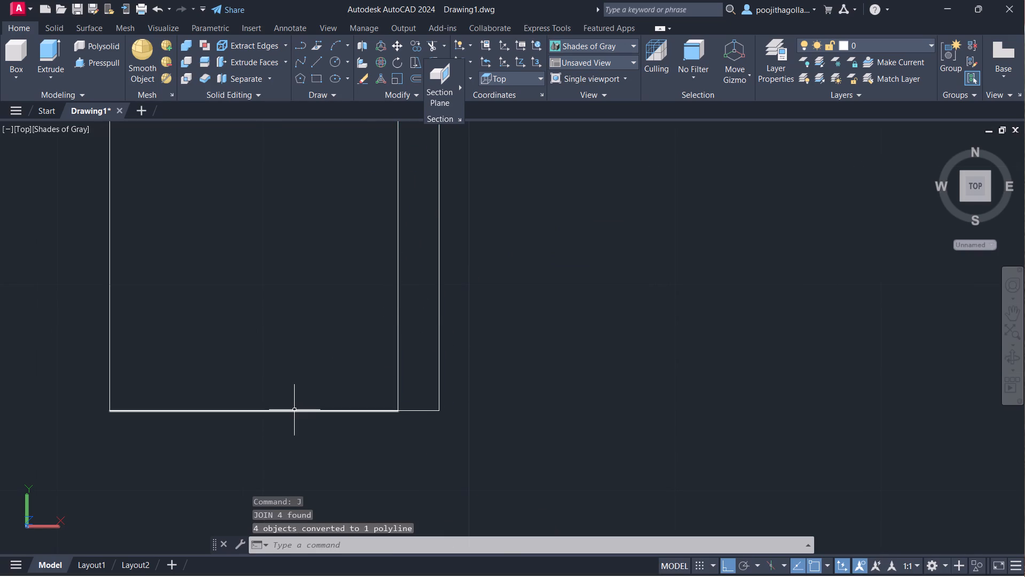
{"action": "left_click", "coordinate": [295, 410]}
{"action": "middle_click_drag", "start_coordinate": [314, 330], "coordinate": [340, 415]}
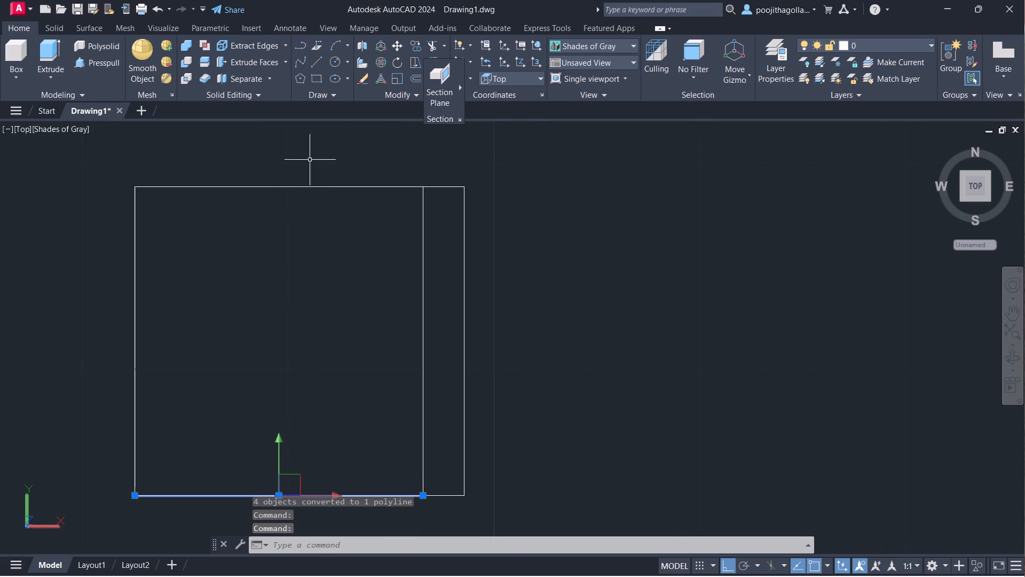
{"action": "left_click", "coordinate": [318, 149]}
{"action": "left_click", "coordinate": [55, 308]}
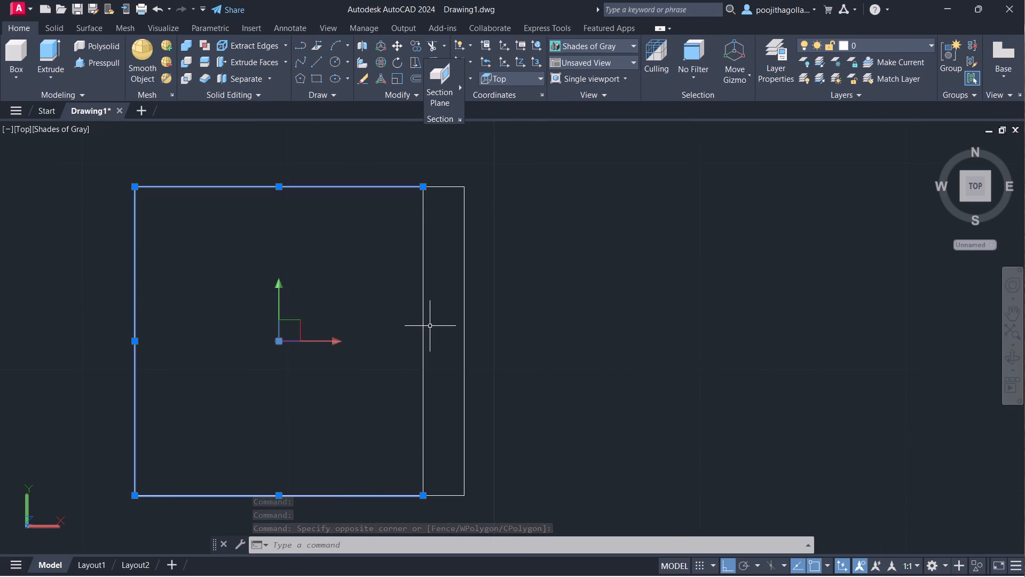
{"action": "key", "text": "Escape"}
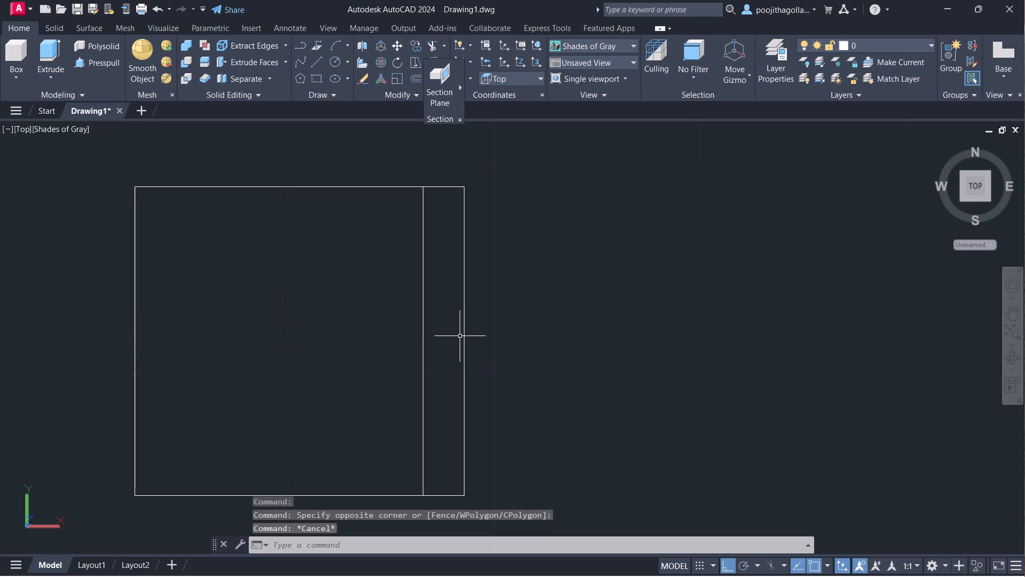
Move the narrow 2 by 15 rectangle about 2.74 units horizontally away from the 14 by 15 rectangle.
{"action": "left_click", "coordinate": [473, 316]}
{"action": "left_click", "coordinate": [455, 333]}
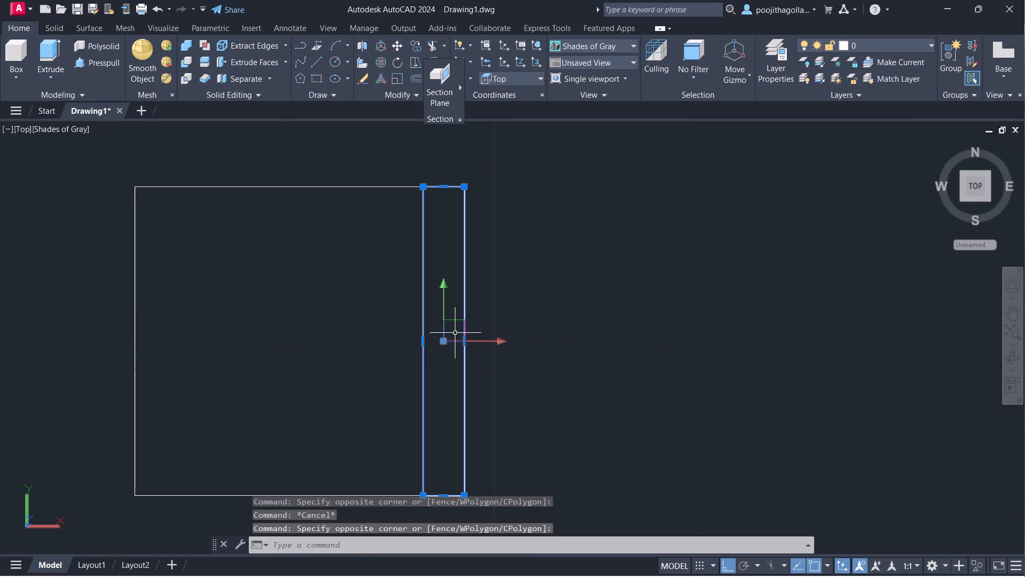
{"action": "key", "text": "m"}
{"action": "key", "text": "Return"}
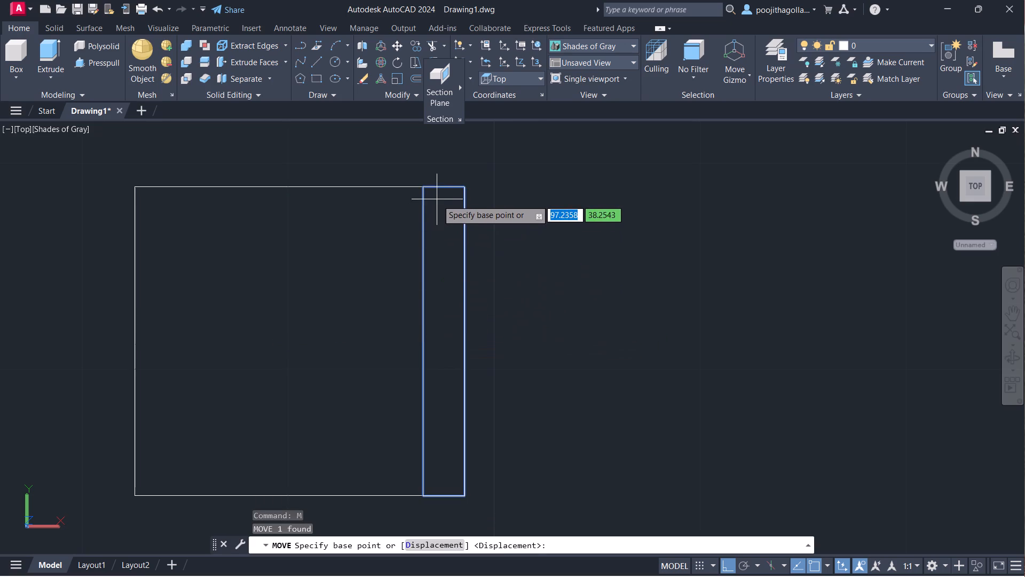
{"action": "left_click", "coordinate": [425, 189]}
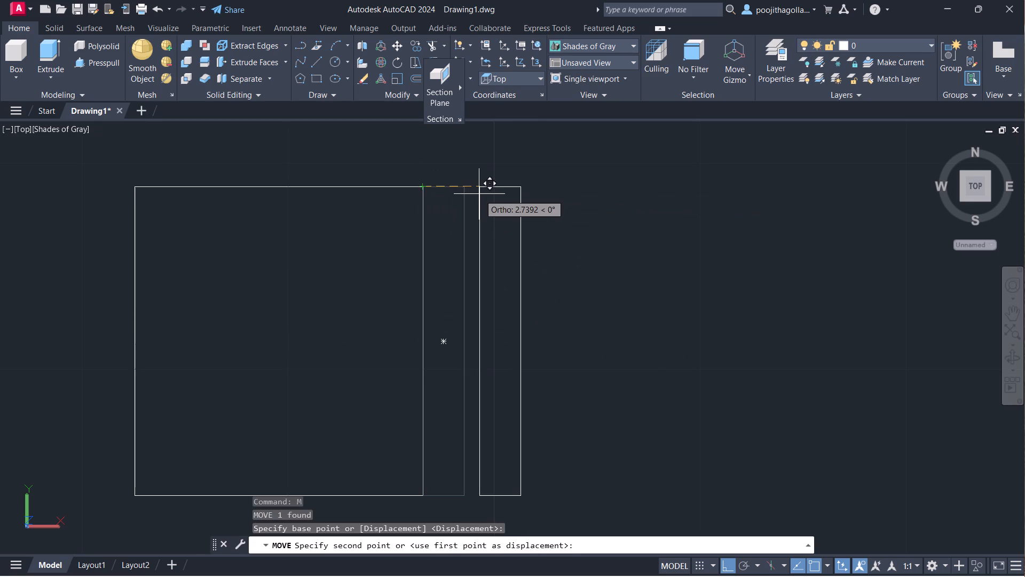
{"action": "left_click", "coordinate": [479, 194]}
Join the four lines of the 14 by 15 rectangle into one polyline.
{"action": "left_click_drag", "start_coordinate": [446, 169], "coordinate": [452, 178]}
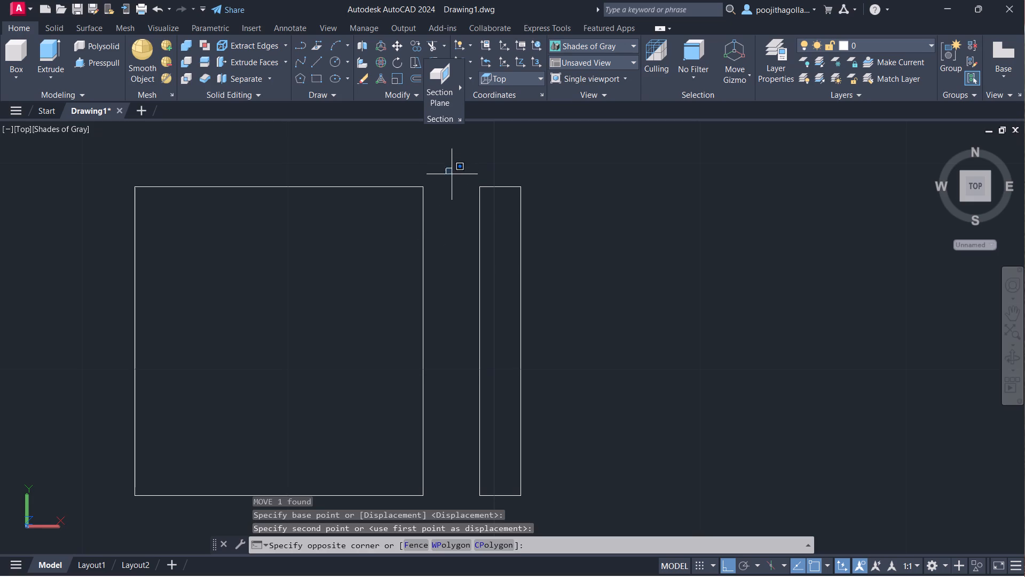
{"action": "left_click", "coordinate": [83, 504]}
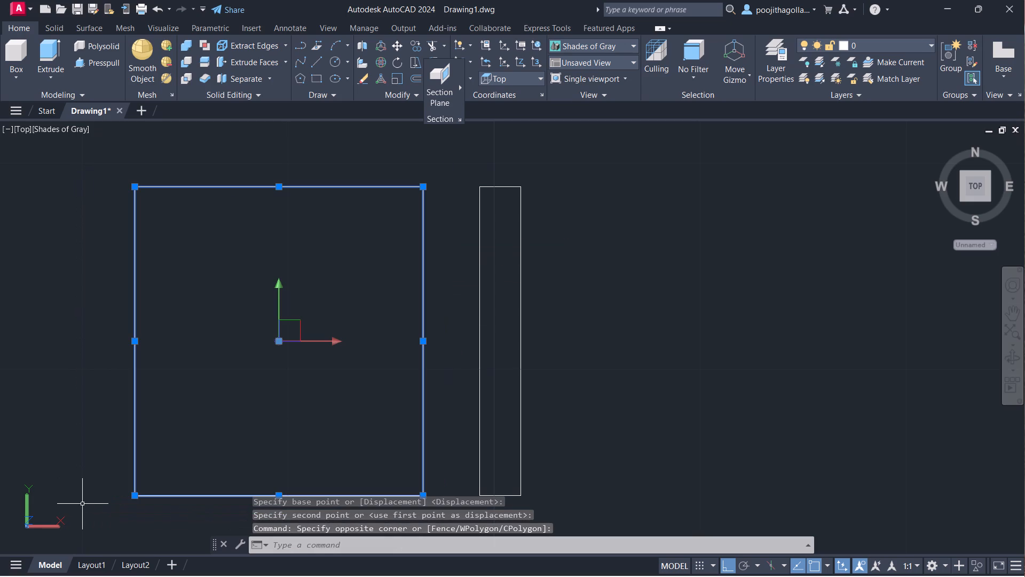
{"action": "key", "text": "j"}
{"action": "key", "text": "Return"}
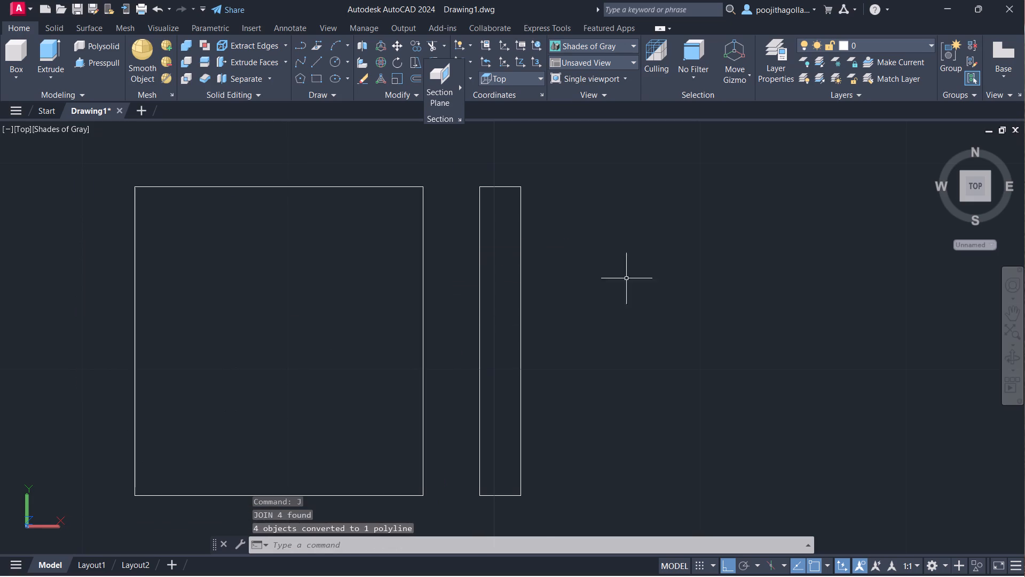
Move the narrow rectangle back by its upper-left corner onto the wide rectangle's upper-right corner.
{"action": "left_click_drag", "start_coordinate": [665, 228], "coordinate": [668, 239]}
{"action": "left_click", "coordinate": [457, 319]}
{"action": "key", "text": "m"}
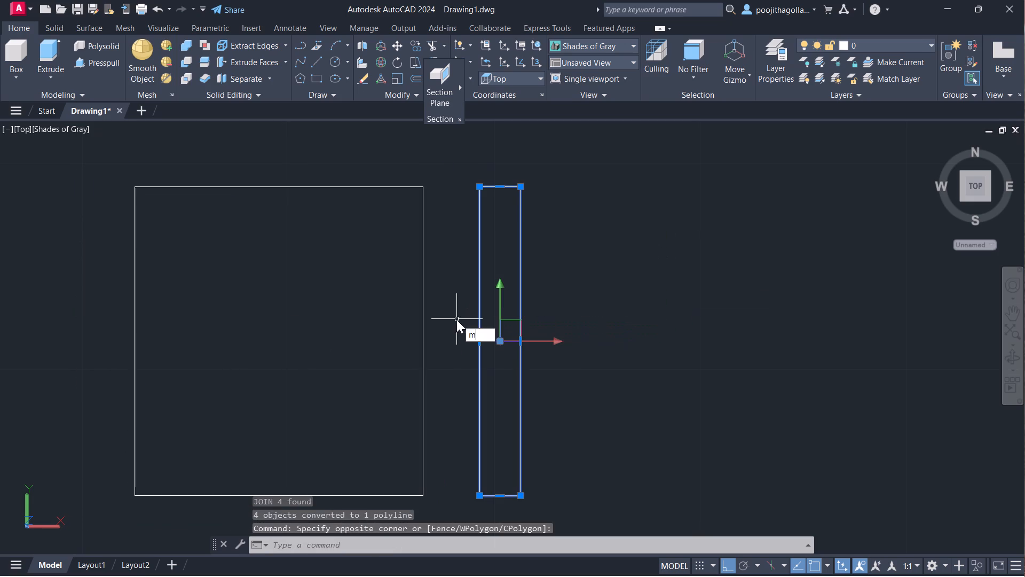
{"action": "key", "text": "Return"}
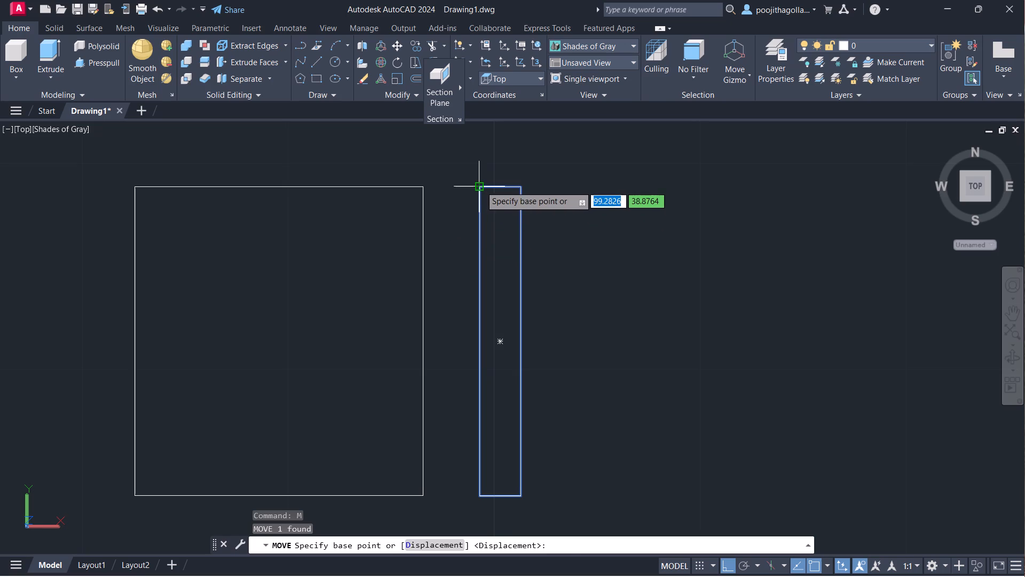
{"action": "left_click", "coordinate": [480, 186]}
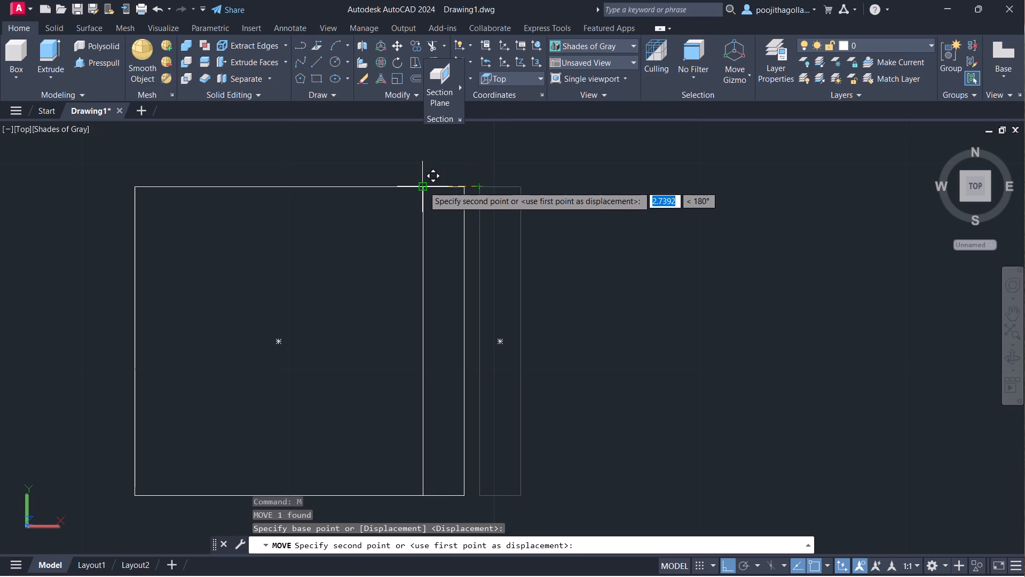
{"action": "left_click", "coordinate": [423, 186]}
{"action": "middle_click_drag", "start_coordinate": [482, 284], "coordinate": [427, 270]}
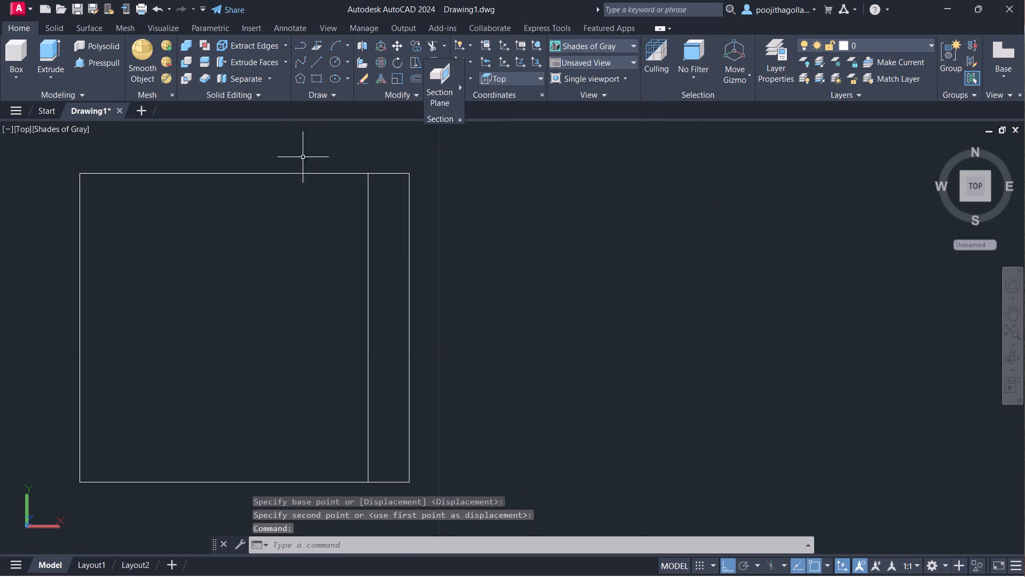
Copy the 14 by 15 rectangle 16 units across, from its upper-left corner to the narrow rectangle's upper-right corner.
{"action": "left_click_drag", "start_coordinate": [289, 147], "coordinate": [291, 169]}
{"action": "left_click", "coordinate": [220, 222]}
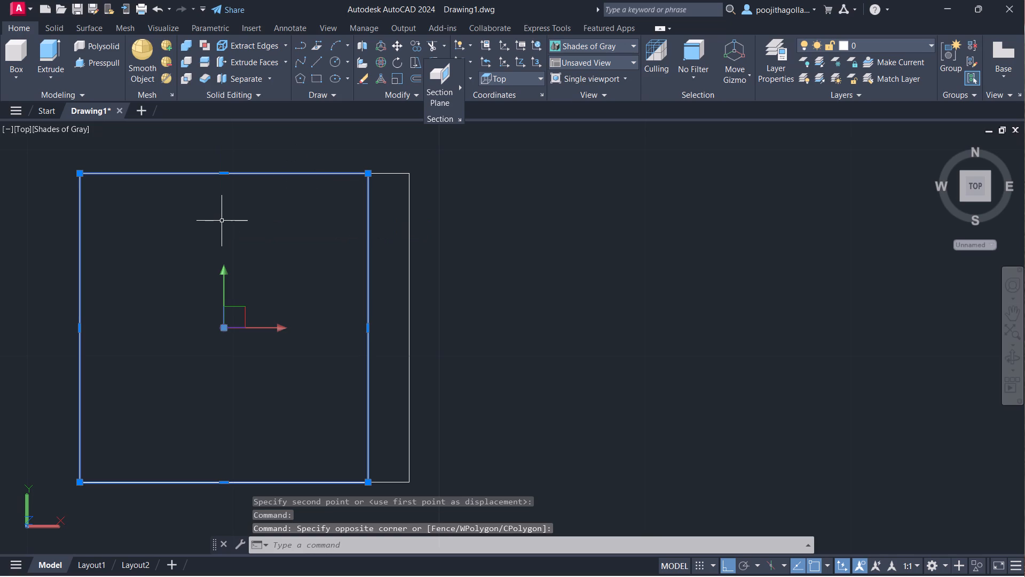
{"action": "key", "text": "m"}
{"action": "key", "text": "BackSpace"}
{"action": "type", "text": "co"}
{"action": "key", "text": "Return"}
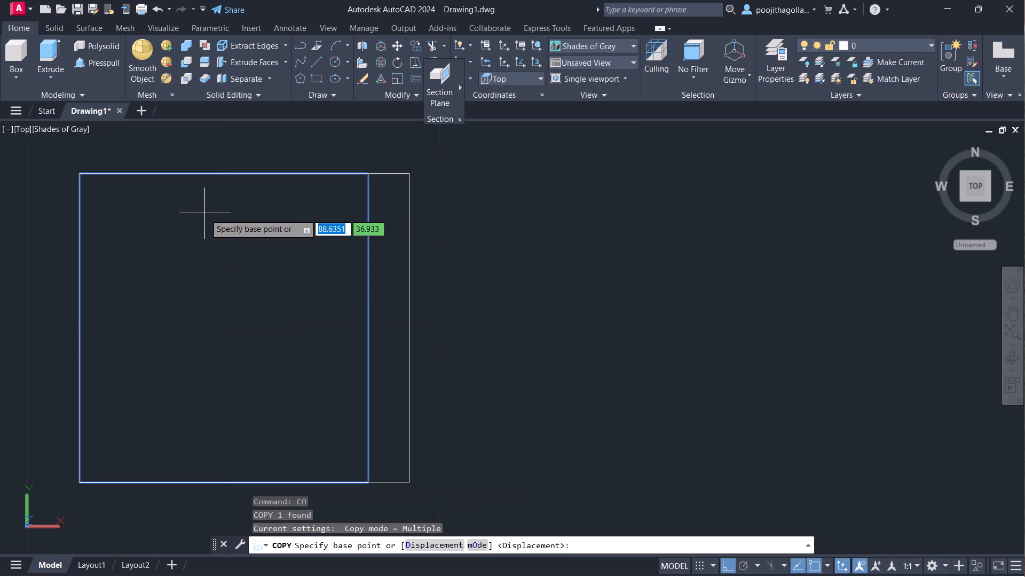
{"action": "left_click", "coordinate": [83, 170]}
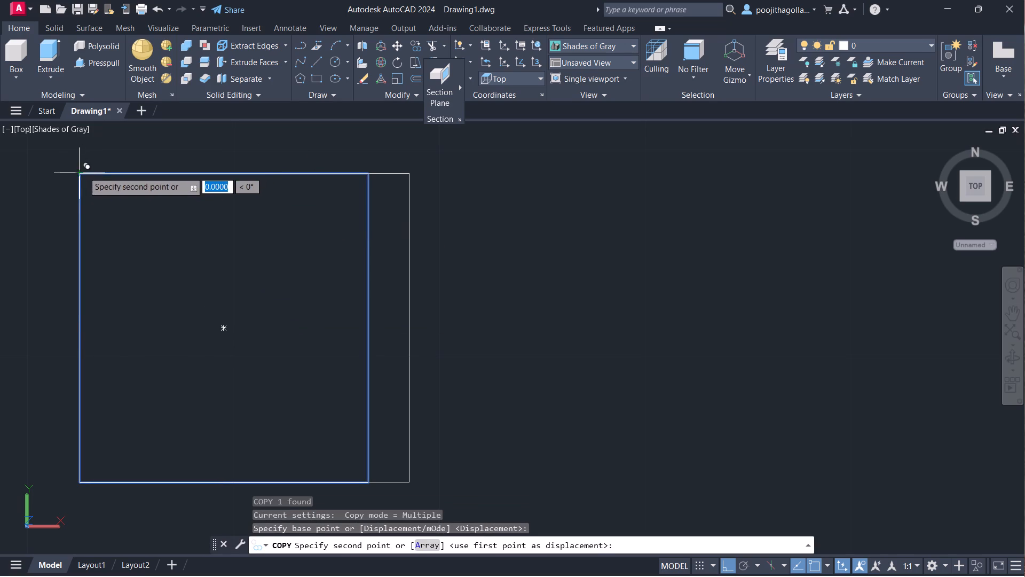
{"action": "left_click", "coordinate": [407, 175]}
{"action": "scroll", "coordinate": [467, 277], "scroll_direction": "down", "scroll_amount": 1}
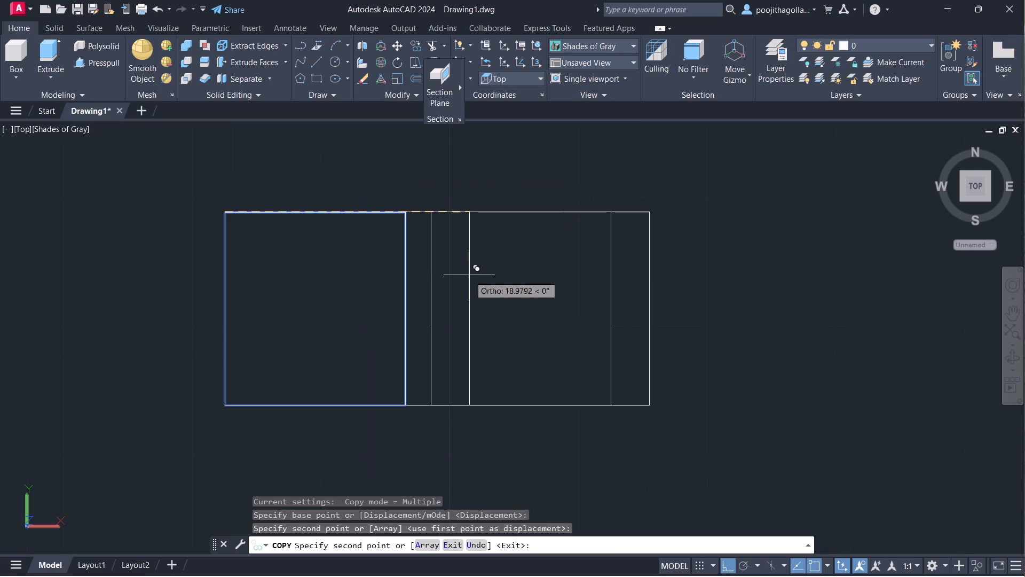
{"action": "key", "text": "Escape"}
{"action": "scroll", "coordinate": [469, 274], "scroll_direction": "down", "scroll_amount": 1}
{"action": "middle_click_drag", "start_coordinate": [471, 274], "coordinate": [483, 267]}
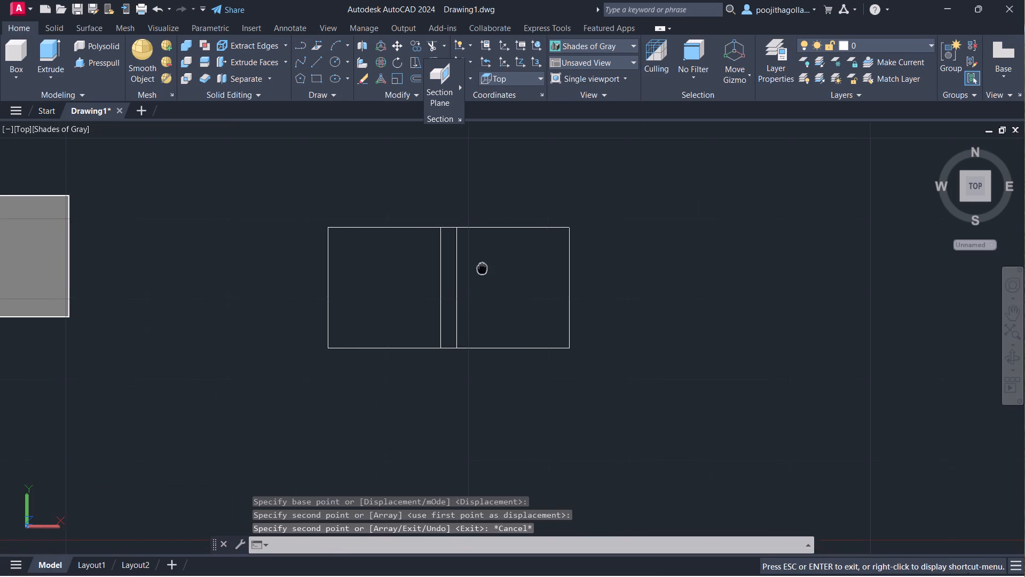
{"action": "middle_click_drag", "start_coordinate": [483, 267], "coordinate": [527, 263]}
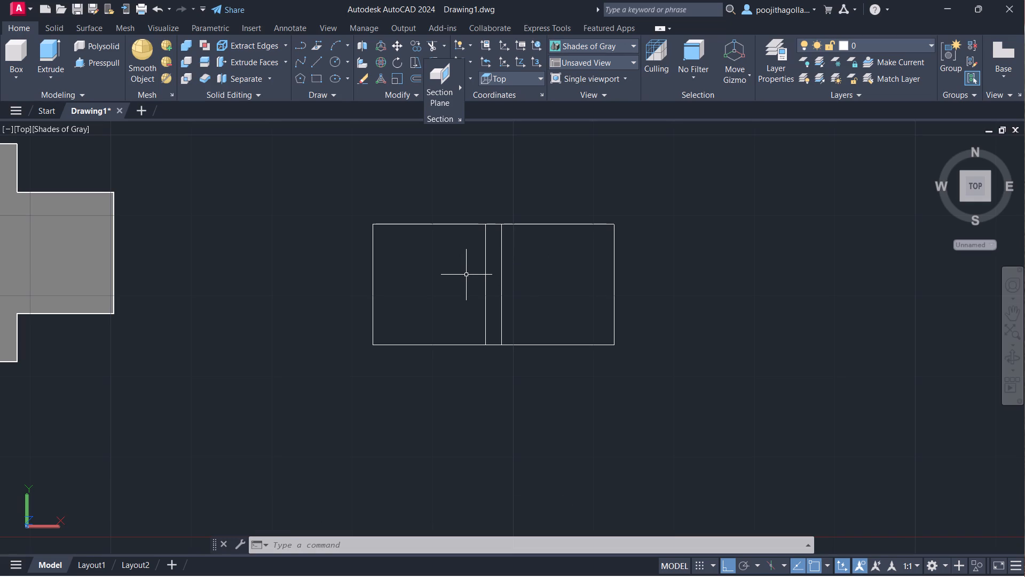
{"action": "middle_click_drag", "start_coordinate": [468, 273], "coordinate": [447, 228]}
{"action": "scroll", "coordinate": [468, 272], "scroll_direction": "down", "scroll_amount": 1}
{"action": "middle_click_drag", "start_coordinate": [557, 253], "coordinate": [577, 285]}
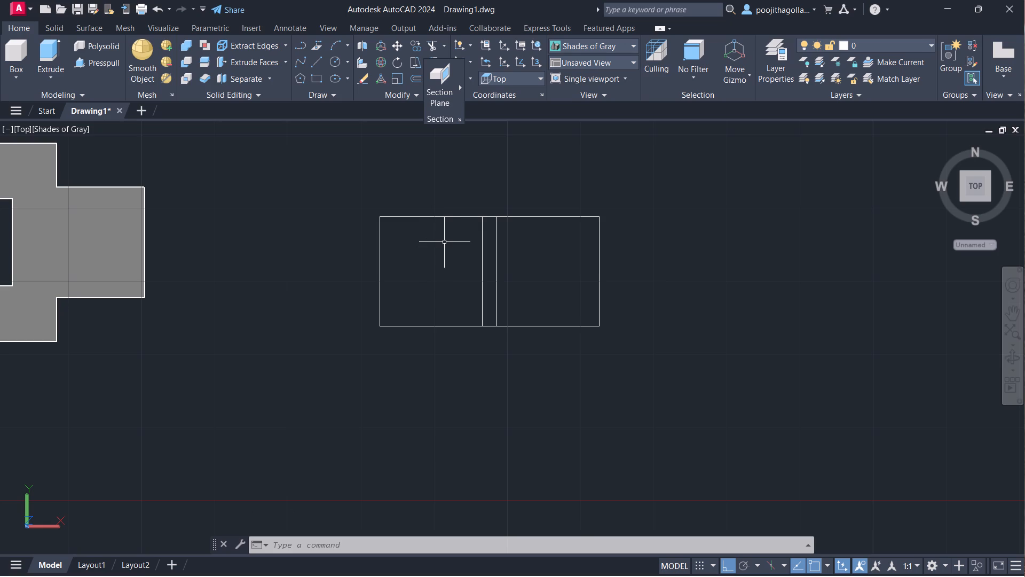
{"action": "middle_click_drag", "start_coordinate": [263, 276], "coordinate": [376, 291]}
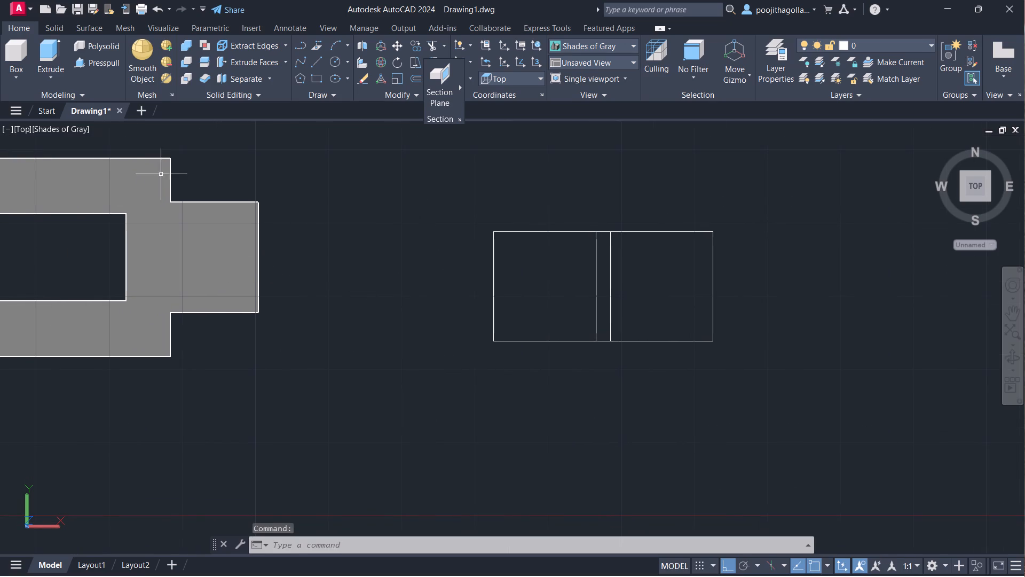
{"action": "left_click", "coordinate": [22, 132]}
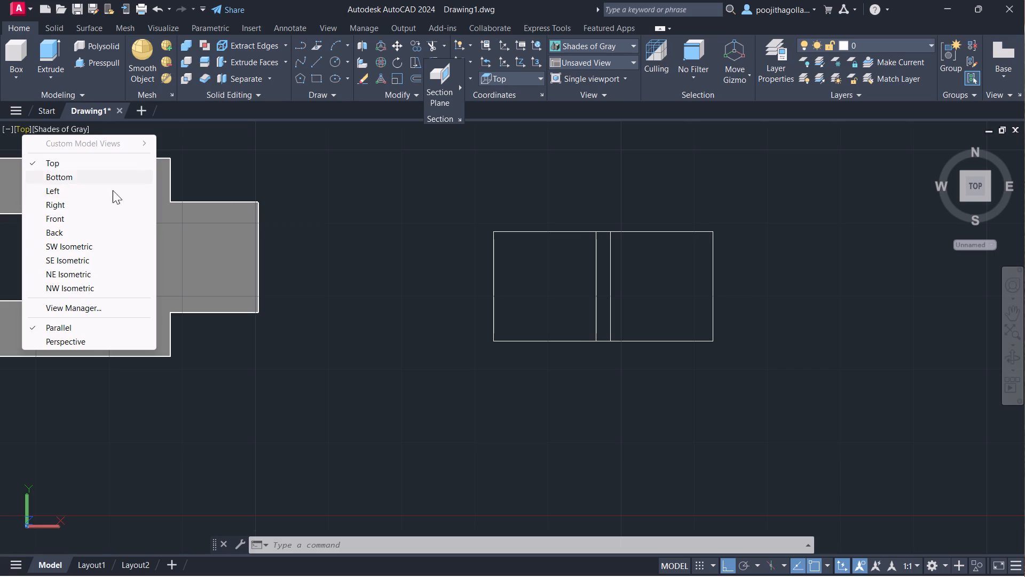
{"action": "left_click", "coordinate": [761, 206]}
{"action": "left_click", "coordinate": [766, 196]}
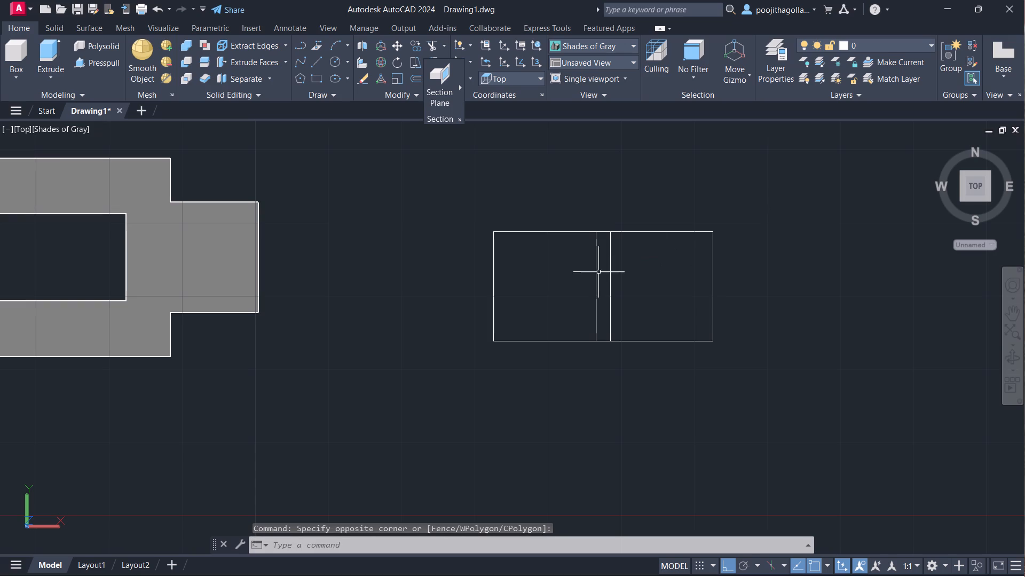
Delete all three adjoining rectangles beside the extruded solid.
{"action": "left_click", "coordinate": [779, 194]}
{"action": "left_click", "coordinate": [400, 403]}
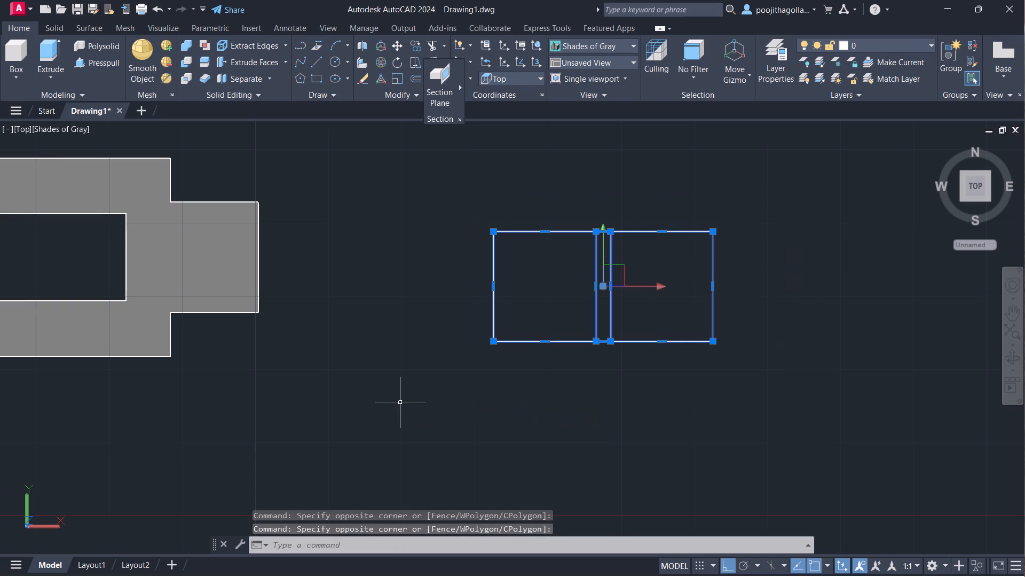
{"action": "key", "text": "Delete"}
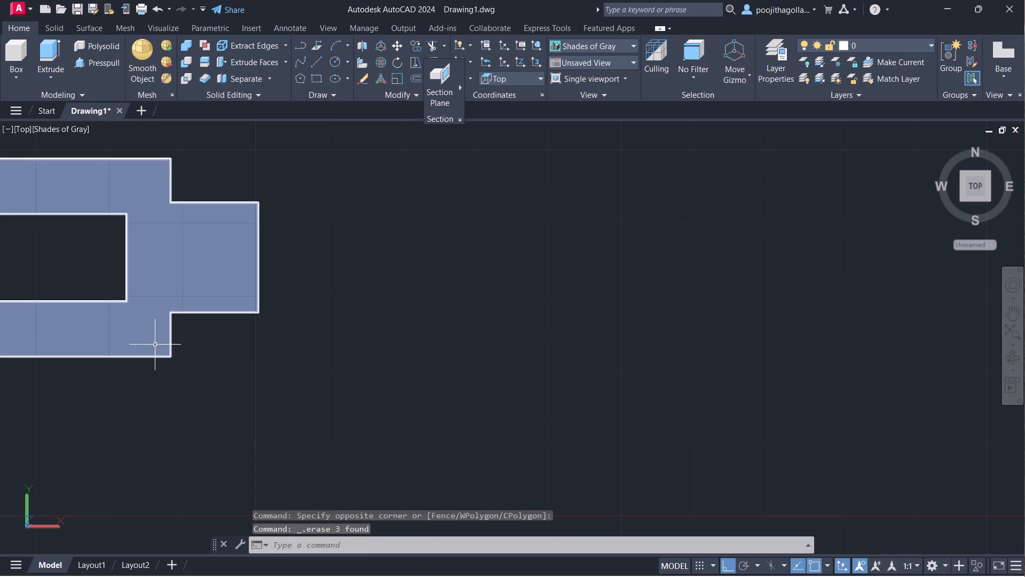
Switch the viewport to the Front view.
{"action": "left_click", "coordinate": [22, 130]}
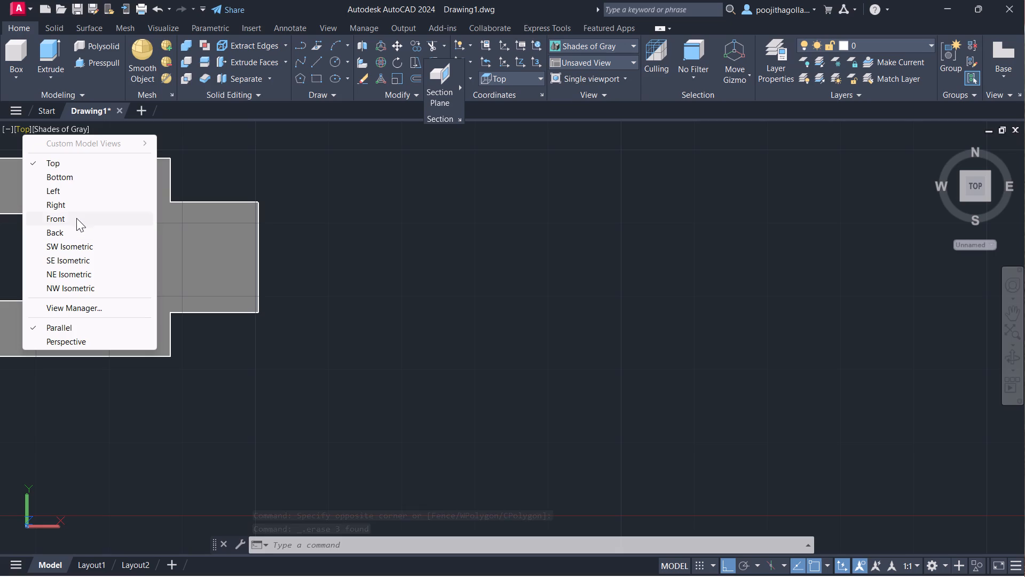
{"action": "left_click", "coordinate": [66, 217]}
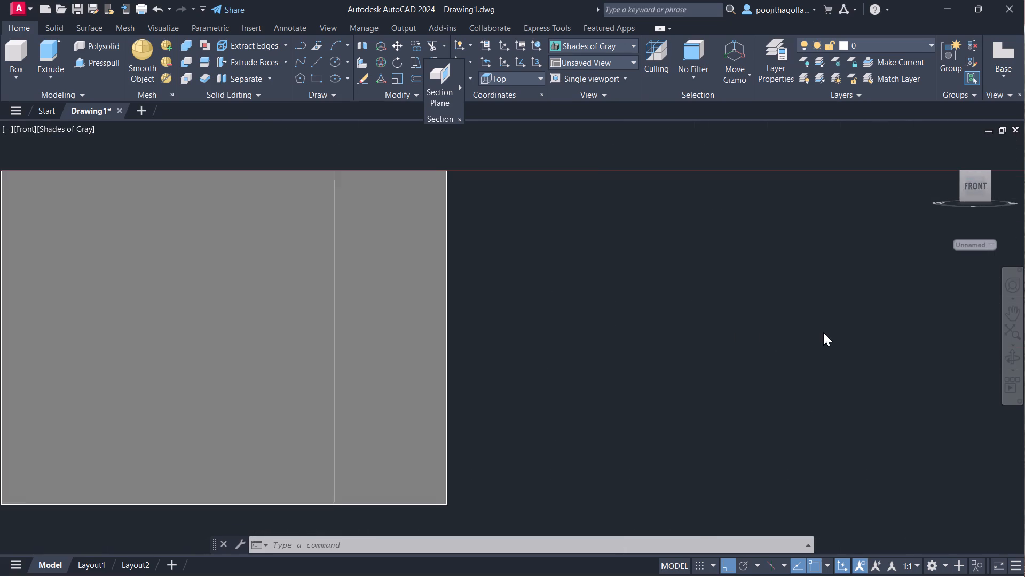
Draw connected lines running 14 units right and 24 units straight down in empty space beside the extruded solid.
{"action": "middle_click_drag", "start_coordinate": [823, 332], "coordinate": [193, 331]}
{"action": "middle_click_drag", "start_coordinate": [310, 341], "coordinate": [349, 370]}
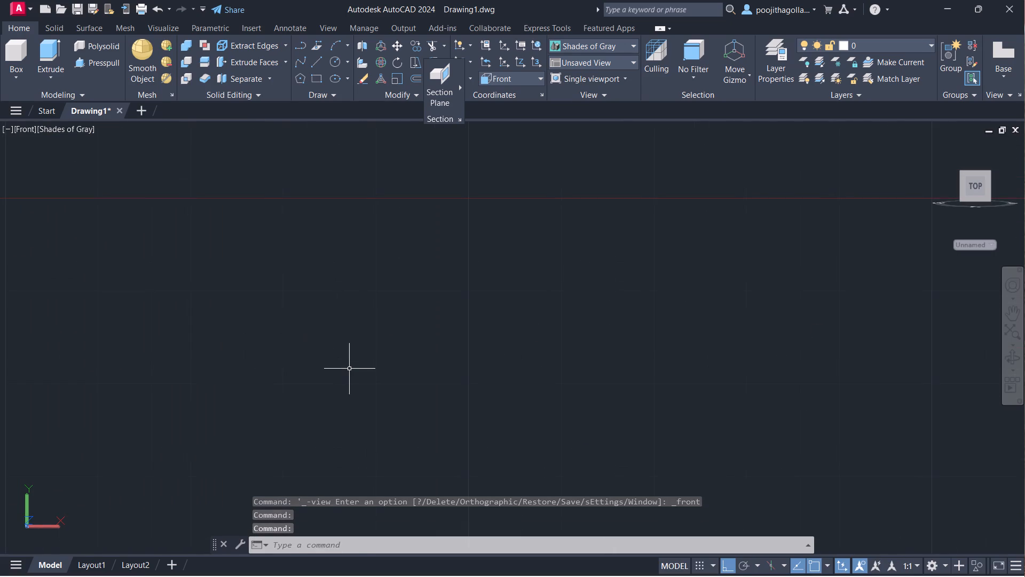
{"action": "key", "text": "l"}
{"action": "key", "text": "Return"}
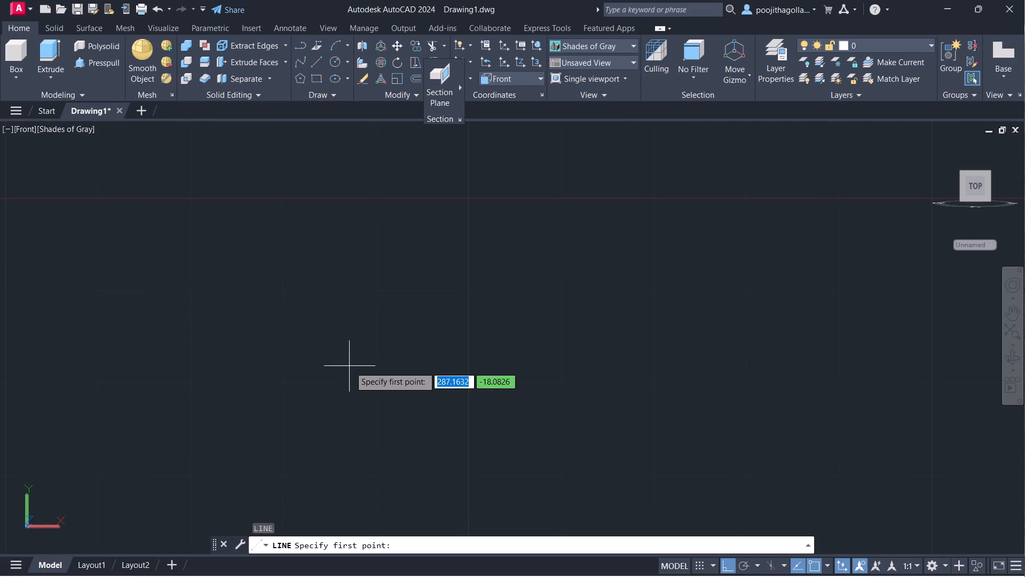
{"action": "left_click", "coordinate": [328, 246]}
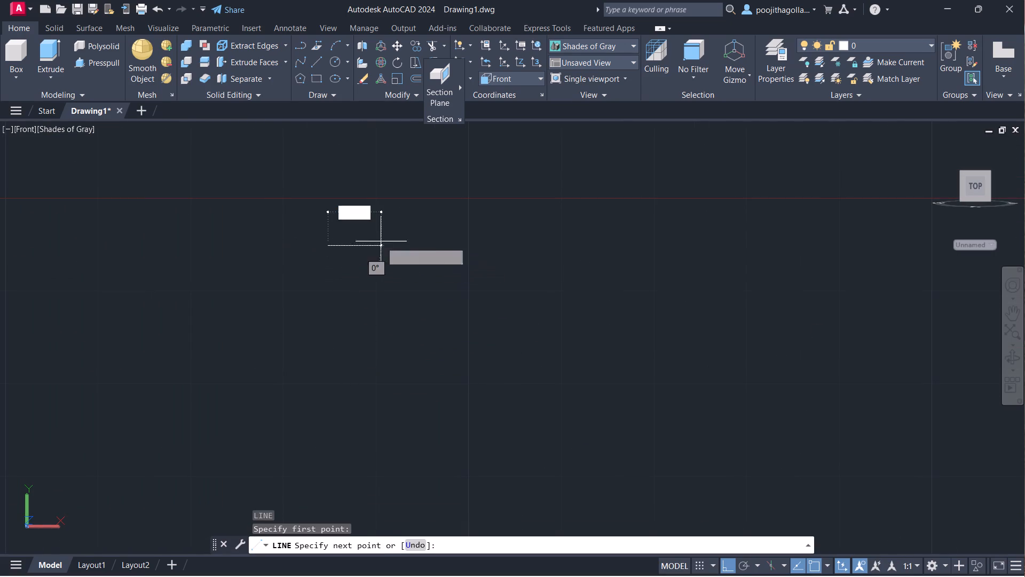
{"action": "type", "text": "14"}
{"action": "key", "text": "Return"}
{"action": "scroll", "coordinate": [405, 307], "scroll_direction": "down", "scroll_amount": 1}
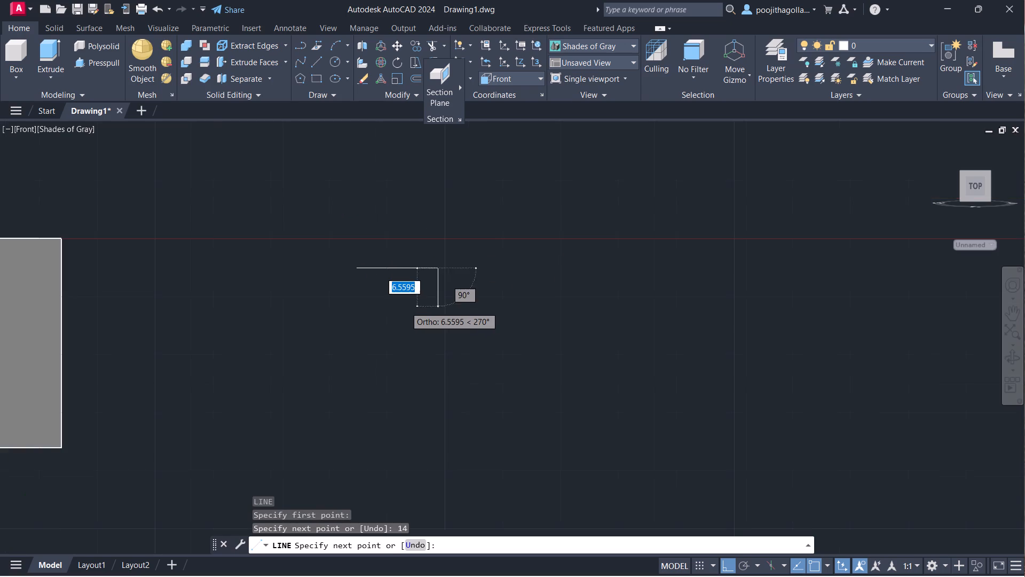
{"action": "middle_click_drag", "start_coordinate": [450, 323], "coordinate": [414, 277]}
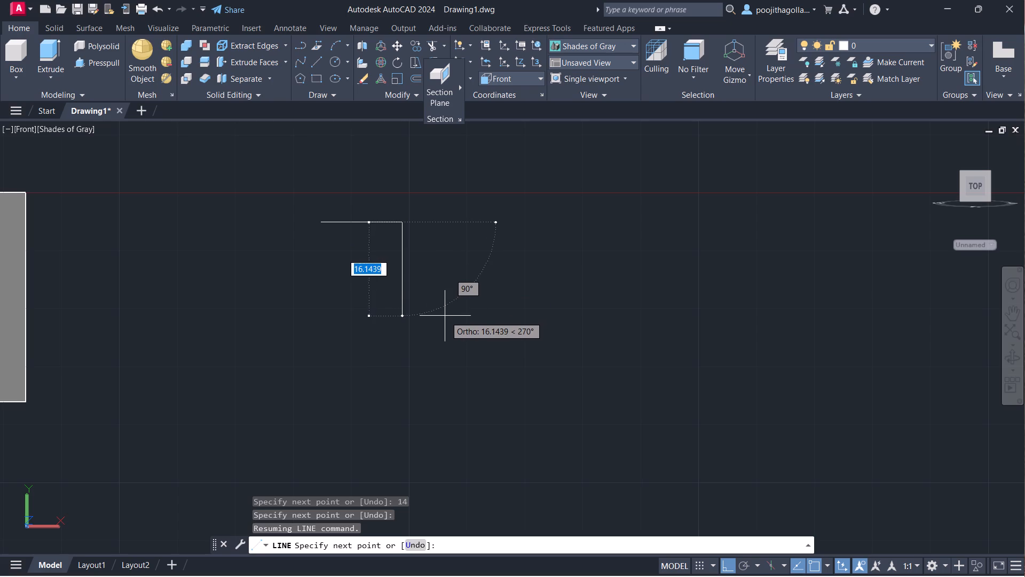
{"action": "type", "text": "24"}
{"action": "key", "text": "Return"}
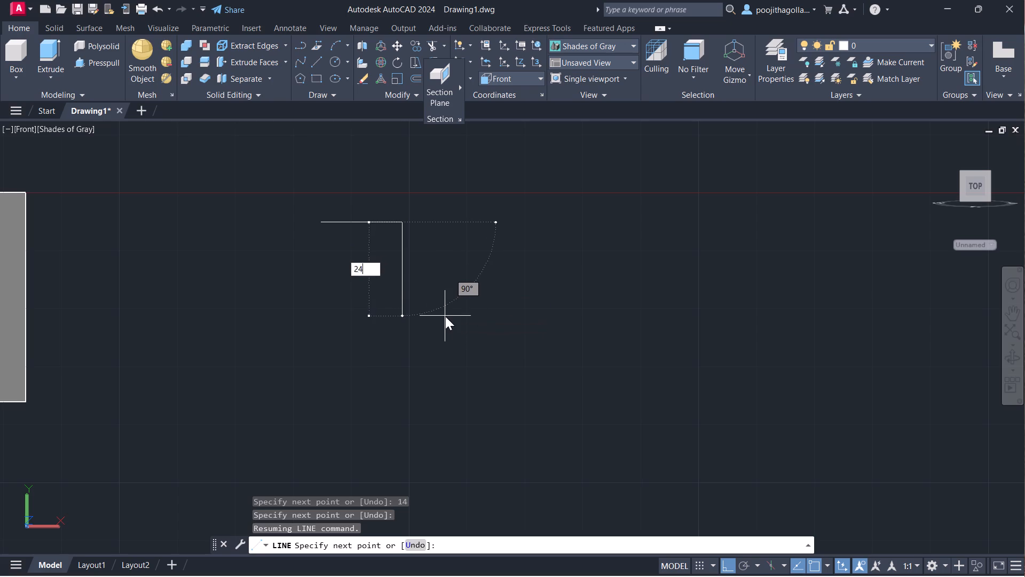
{"action": "scroll", "coordinate": [493, 311], "scroll_direction": "down", "scroll_amount": 1}
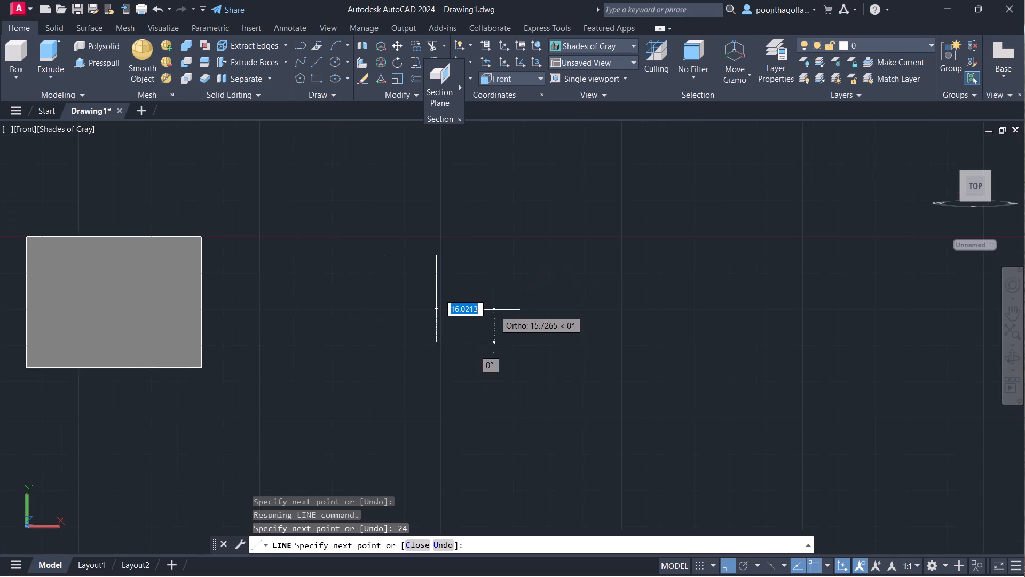
{"action": "middle_click_drag", "start_coordinate": [495, 308], "coordinate": [502, 287]}
{"action": "scroll", "coordinate": [454, 287], "scroll_direction": "up", "scroll_amount": 2}
{"action": "middle_click_drag", "start_coordinate": [454, 287], "coordinate": [503, 299]}
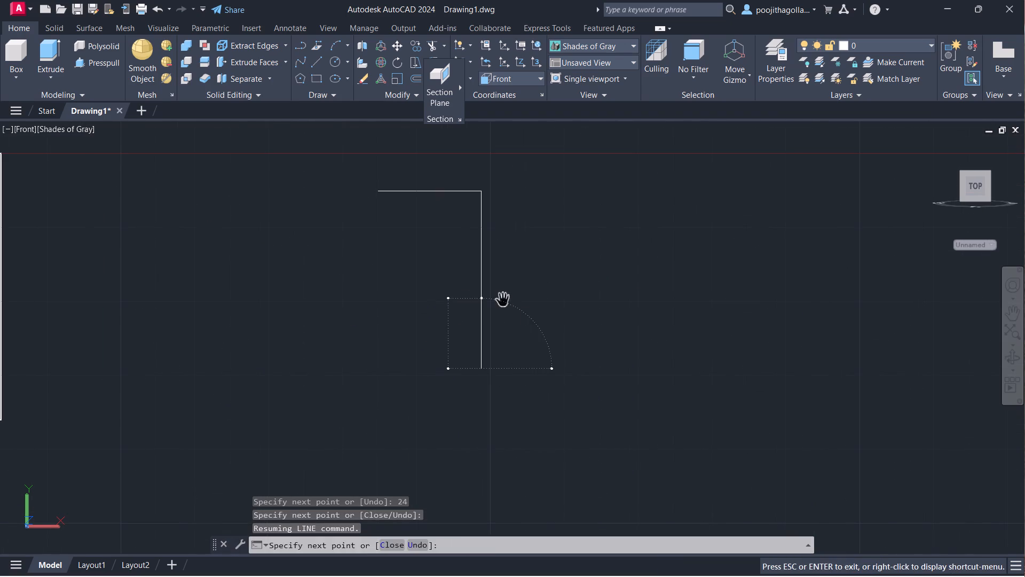
{"action": "key", "text": "Escape"}
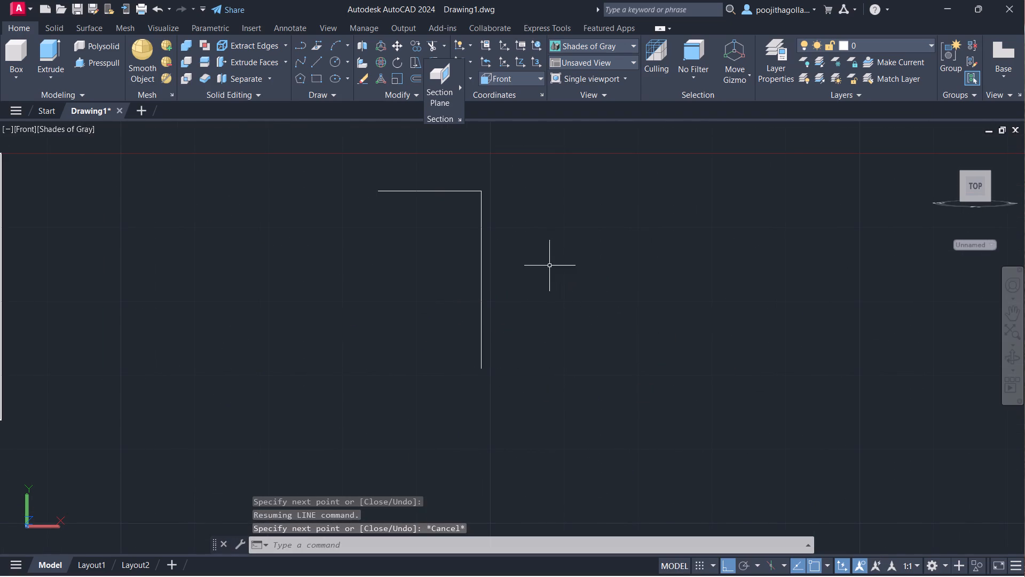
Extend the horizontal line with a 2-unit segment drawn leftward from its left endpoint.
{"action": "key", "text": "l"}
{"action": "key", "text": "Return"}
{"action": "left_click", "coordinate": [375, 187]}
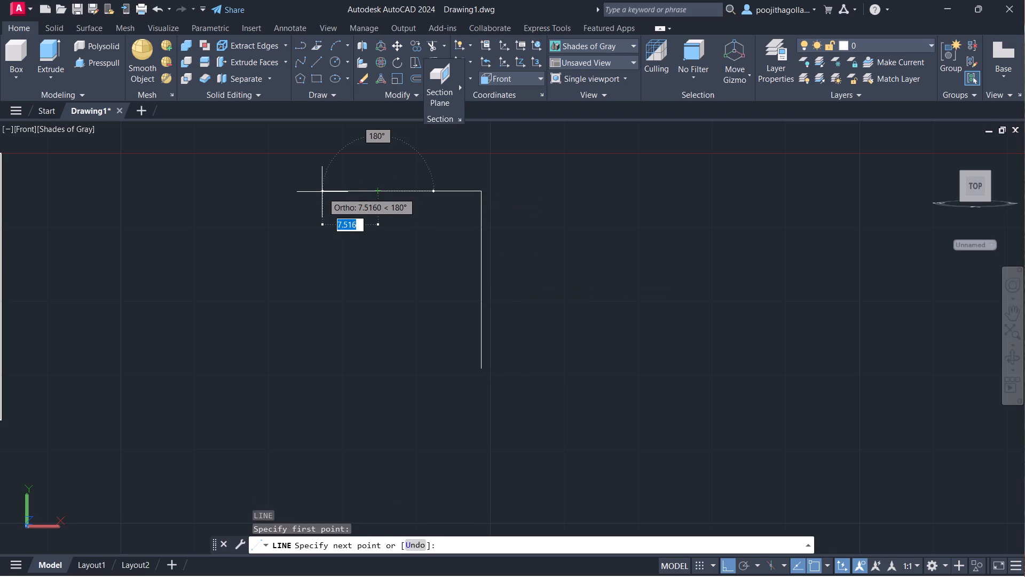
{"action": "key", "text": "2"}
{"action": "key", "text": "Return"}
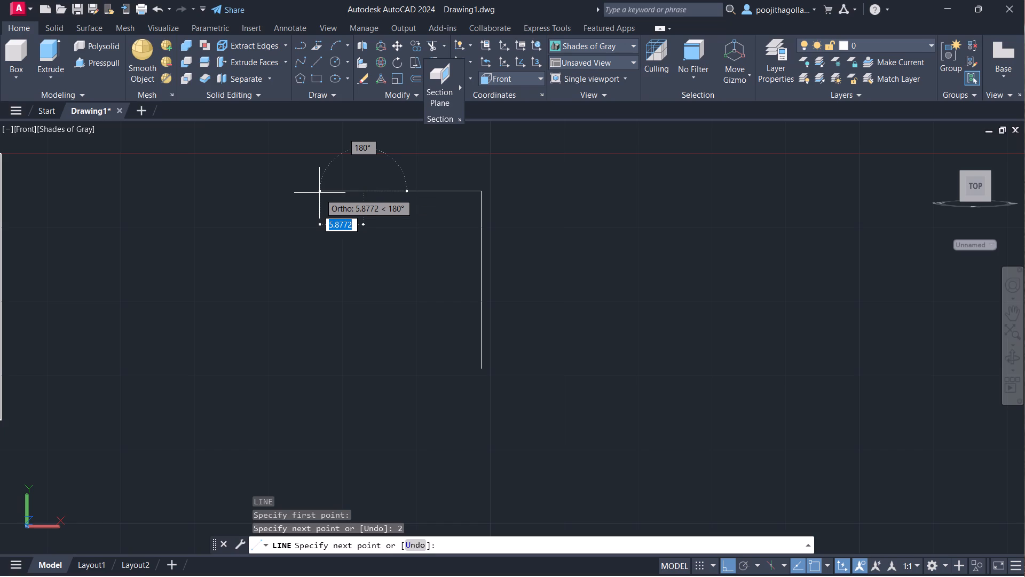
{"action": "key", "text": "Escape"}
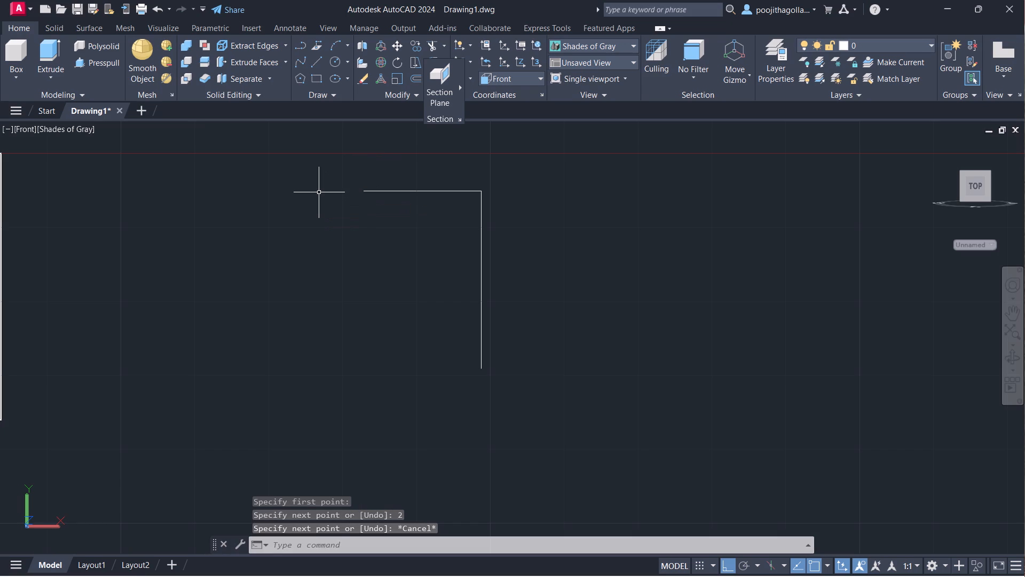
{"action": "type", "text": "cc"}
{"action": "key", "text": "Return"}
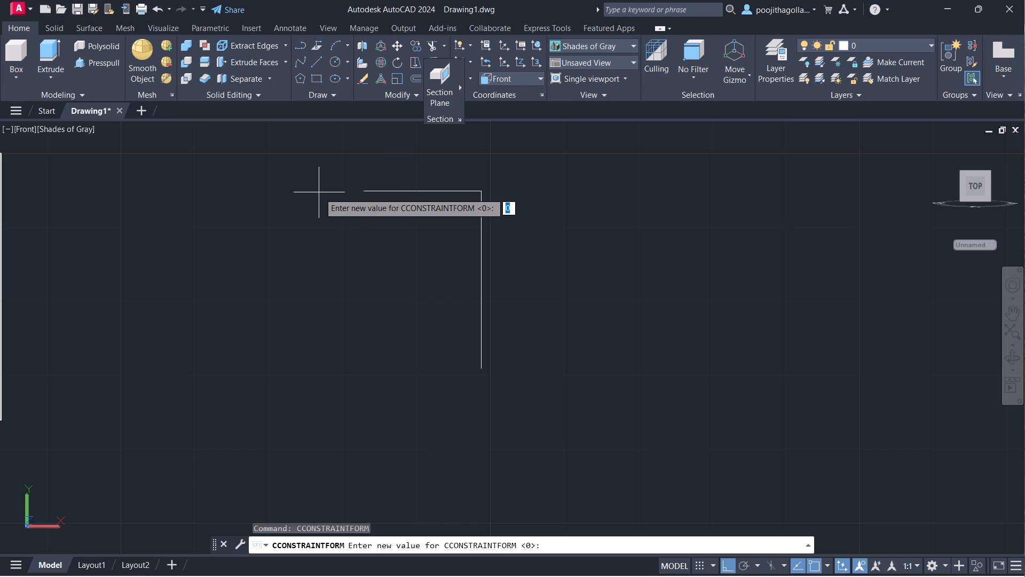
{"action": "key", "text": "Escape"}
Draw a circle of radius 9 centred on the lower endpoint of the vertical line.
{"action": "key", "text": "c"}
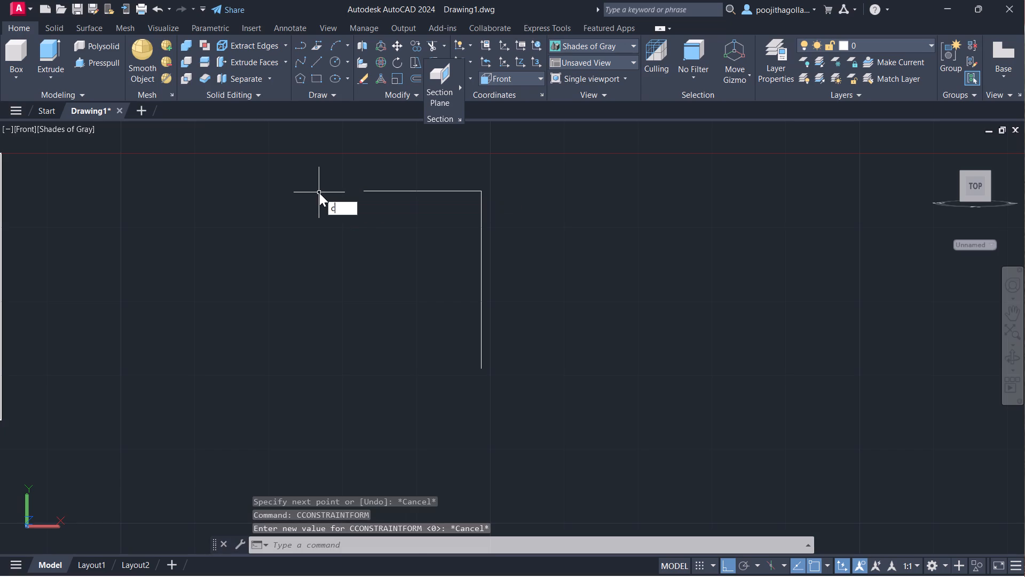
{"action": "key", "text": "Return"}
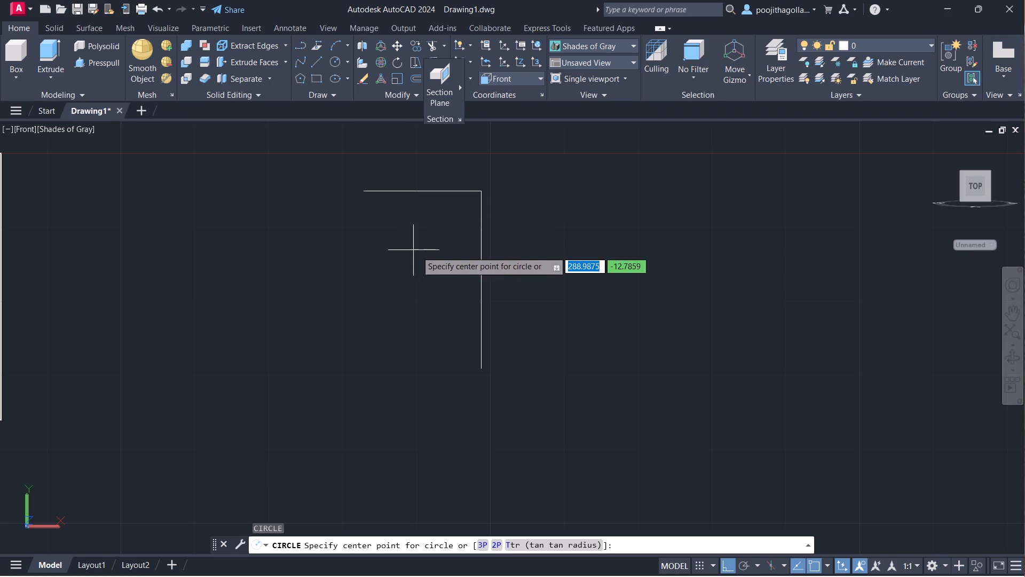
{"action": "left_click", "coordinate": [483, 368]}
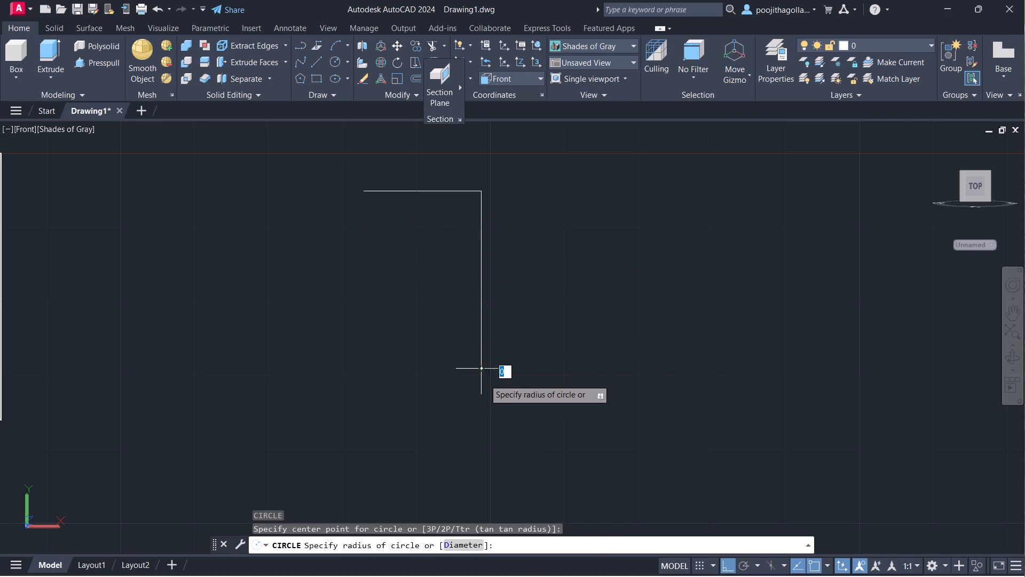
{"action": "scroll", "coordinate": [487, 392], "scroll_direction": "down", "scroll_amount": 1}
{"action": "middle_click_drag", "start_coordinate": [487, 393], "coordinate": [435, 330]}
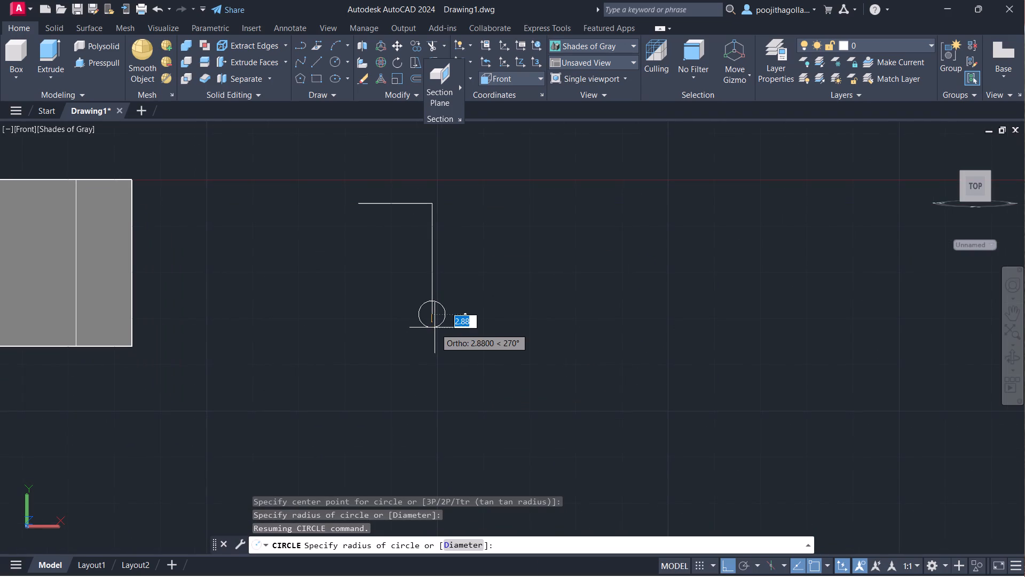
{"action": "scroll", "coordinate": [439, 334], "scroll_direction": "up", "scroll_amount": 2}
{"action": "middle_click_drag", "start_coordinate": [446, 334], "coordinate": [458, 353]}
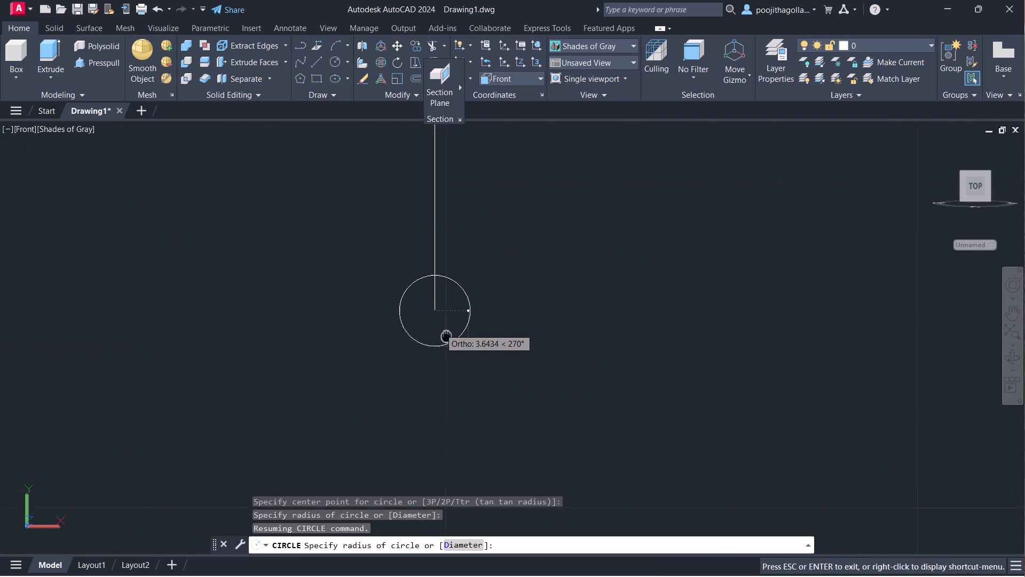
{"action": "middle_click_drag", "start_coordinate": [458, 353], "coordinate": [462, 370]}
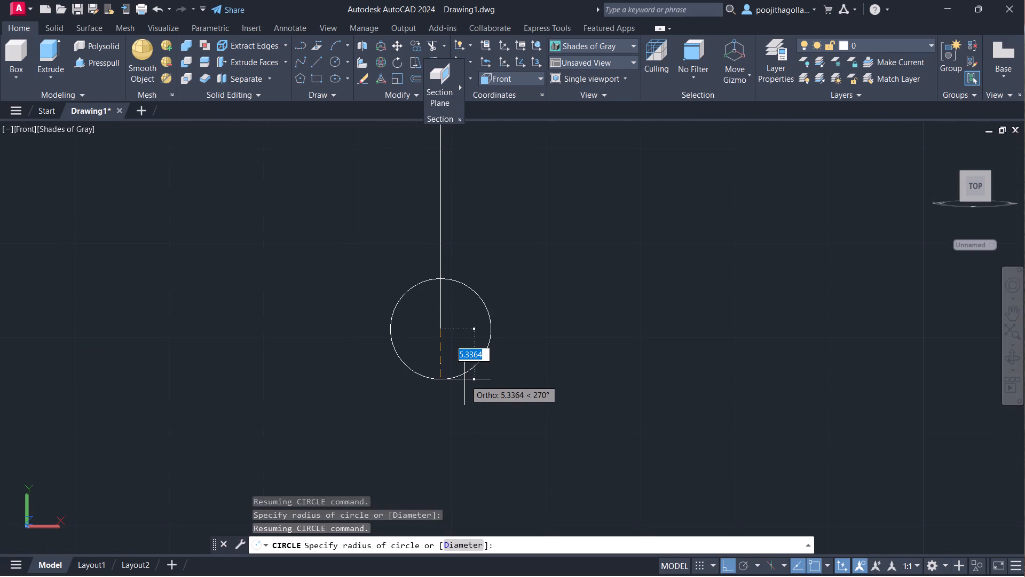
{"action": "key", "text": "9"}
{"action": "key", "text": "Return"}
Draw a 15-unit horizontal line to the right from the top endpoint of the vertical line.
{"action": "scroll", "coordinate": [38, 54], "scroll_direction": "down", "scroll_amount": 1}
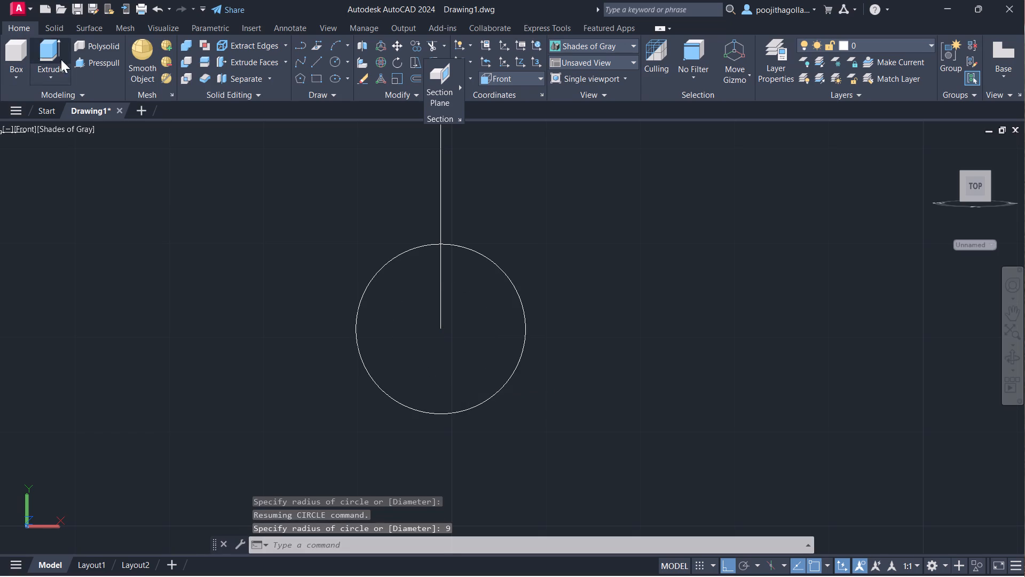
{"action": "scroll", "coordinate": [347, 122], "scroll_direction": "down", "scroll_amount": 2}
{"action": "middle_click_drag", "start_coordinate": [379, 153], "coordinate": [384, 227]}
{"action": "scroll", "coordinate": [373, 220], "scroll_direction": "up", "scroll_amount": 1}
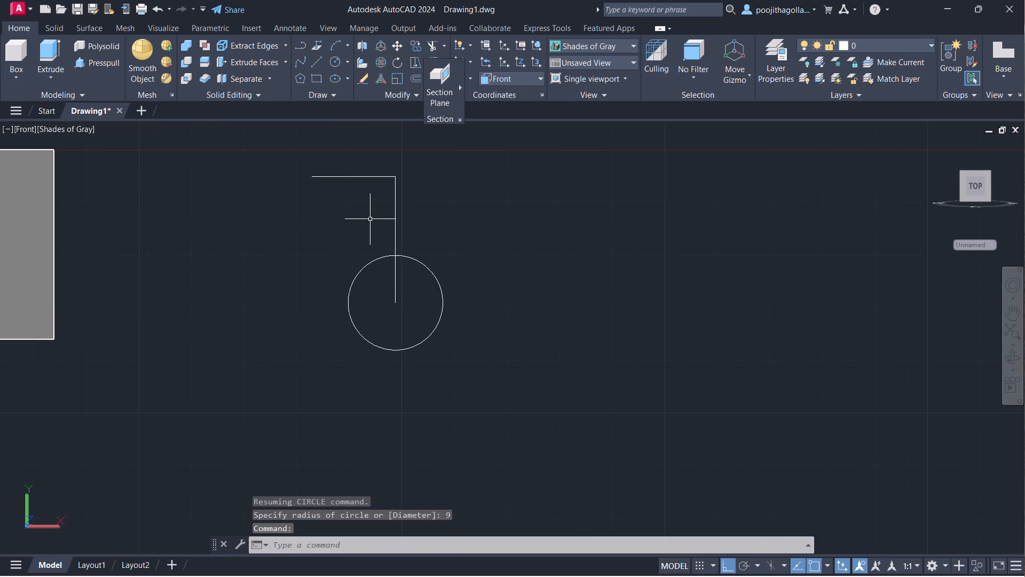
{"action": "middle_click_drag", "start_coordinate": [380, 225], "coordinate": [405, 251]}
{"action": "middle_click_drag", "start_coordinate": [405, 248], "coordinate": [437, 300]}
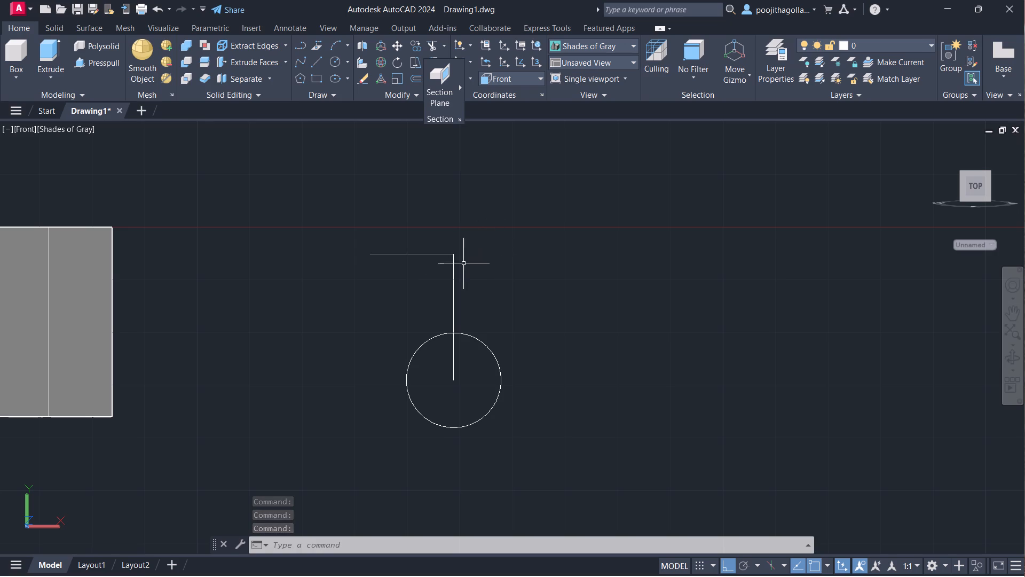
{"action": "key", "text": "l"}
{"action": "key", "text": "Return"}
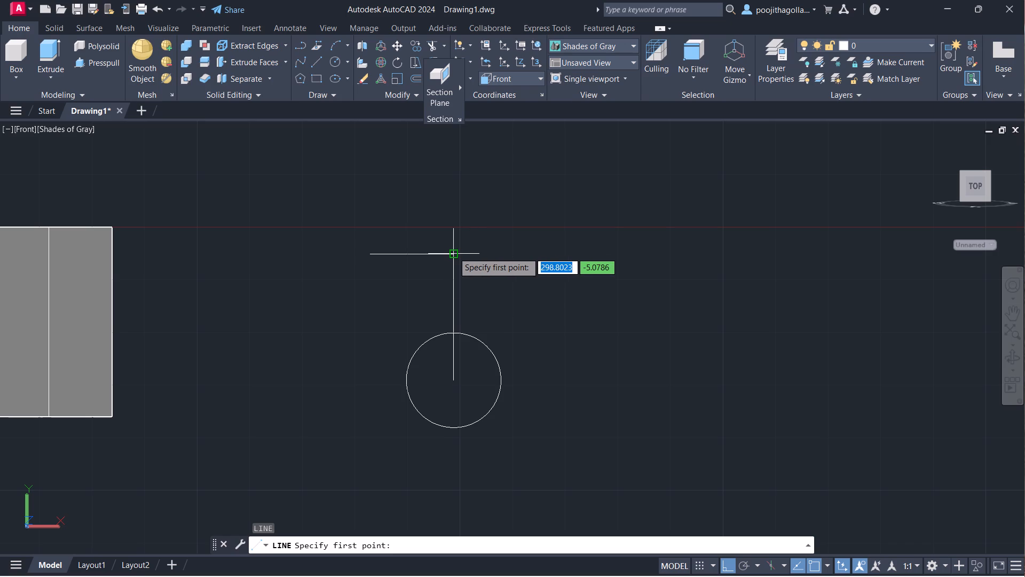
{"action": "left_click", "coordinate": [453, 252]}
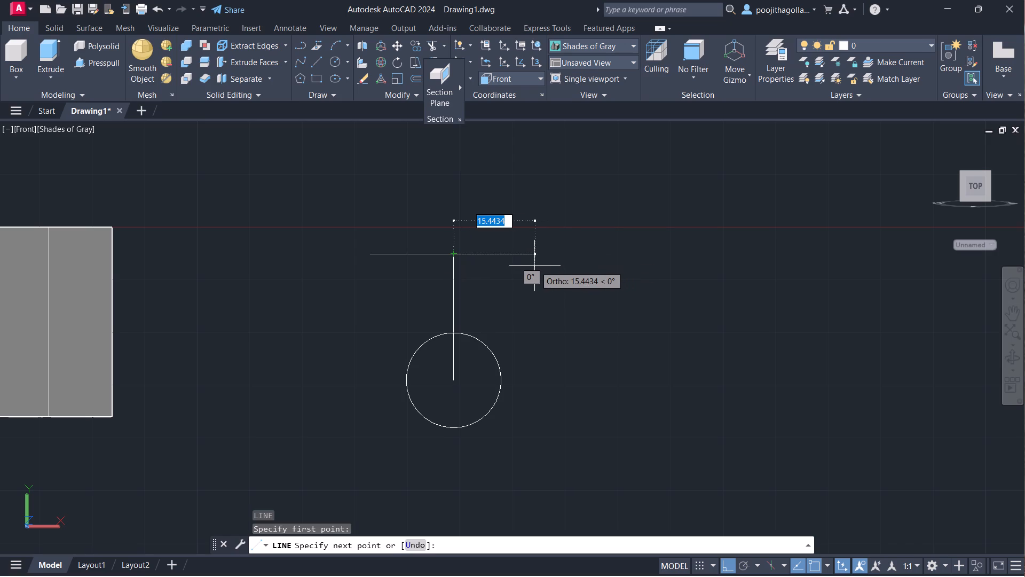
{"action": "type", "text": "15"}
{"action": "key", "text": "Return"}
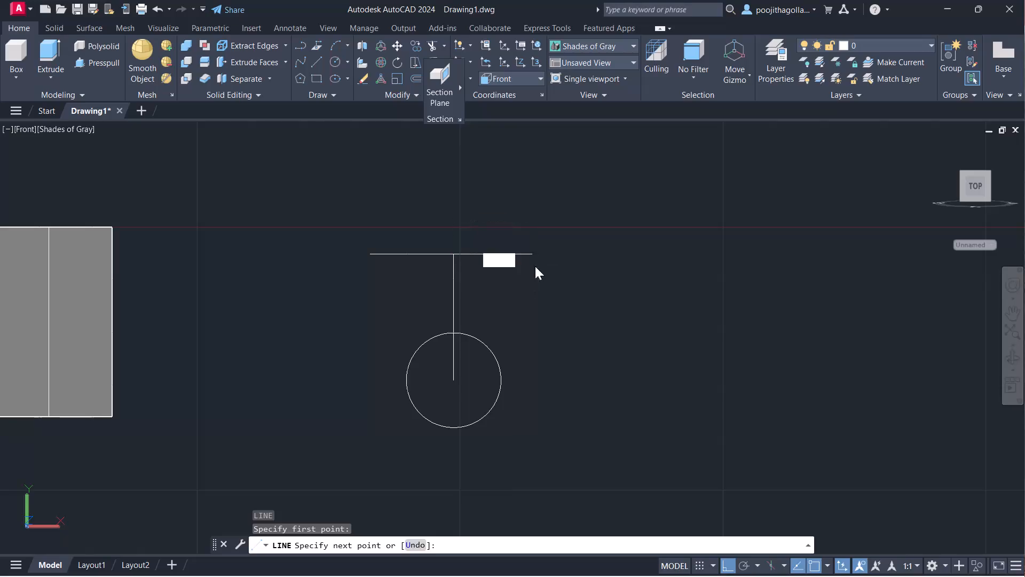
{"action": "key", "text": "Escape"}
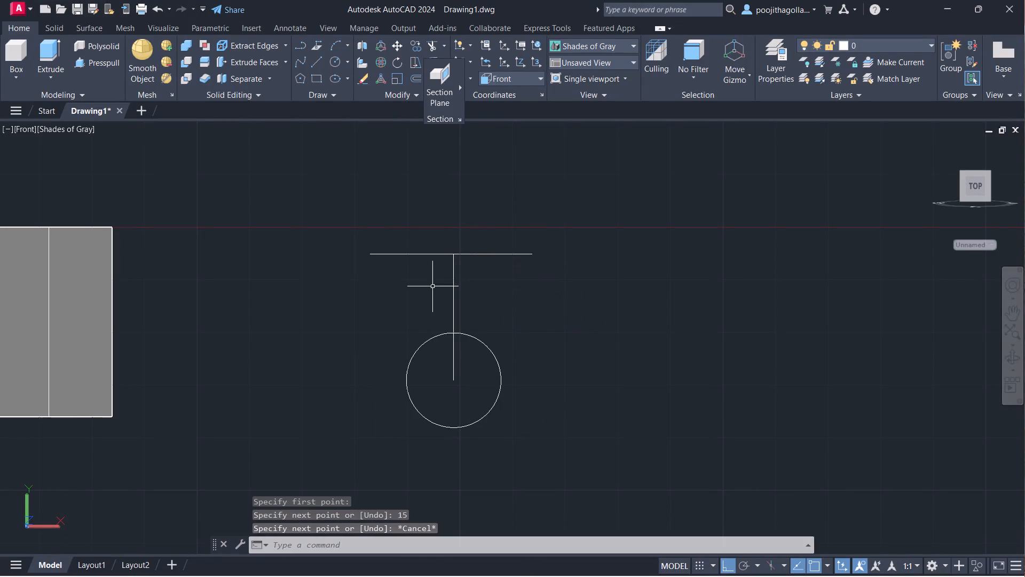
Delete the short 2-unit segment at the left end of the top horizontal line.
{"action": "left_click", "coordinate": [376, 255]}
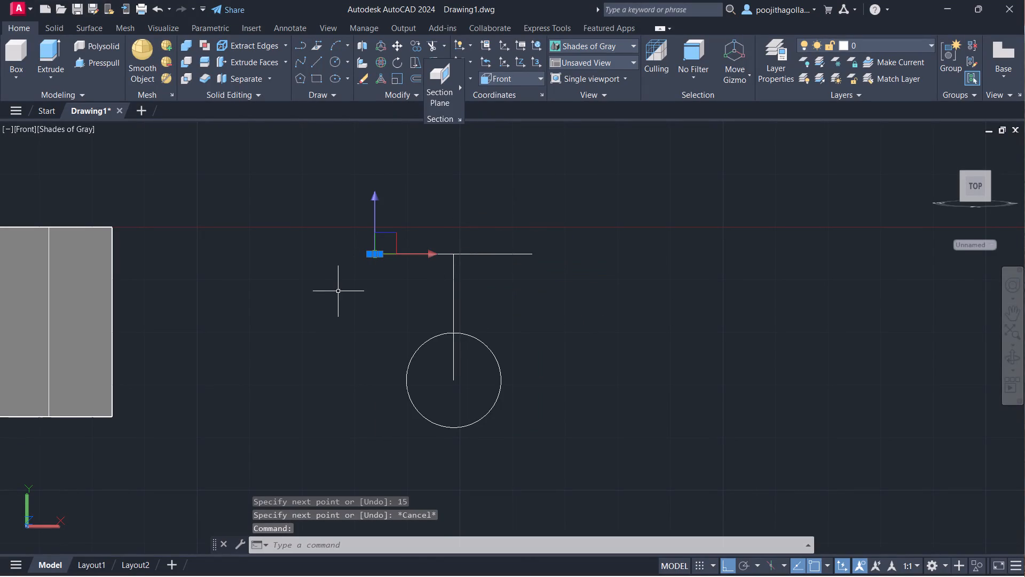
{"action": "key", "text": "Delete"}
Draw a 1-unit segment leftward from the left endpoint of the 14-unit horizontal line.
{"action": "key", "text": "l"}
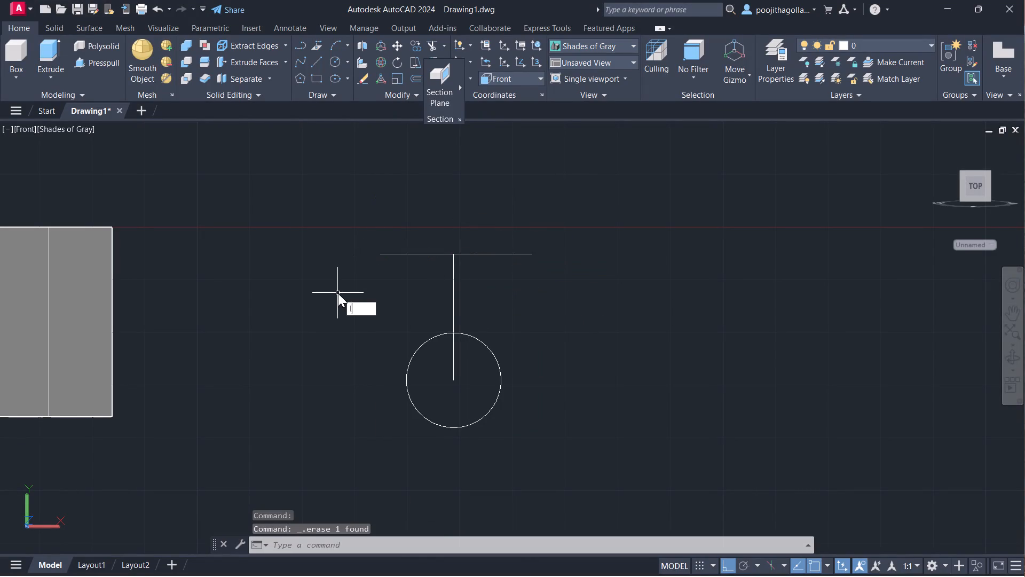
{"action": "key", "text": "Return"}
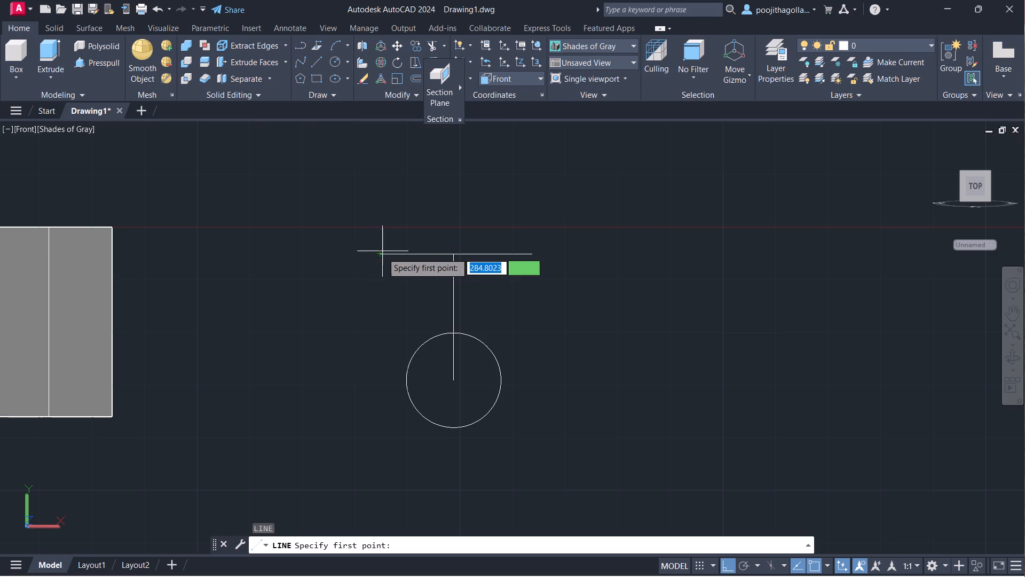
{"action": "left_click", "coordinate": [382, 253]}
{"action": "key", "text": "1"}
{"action": "key", "text": "Return"}
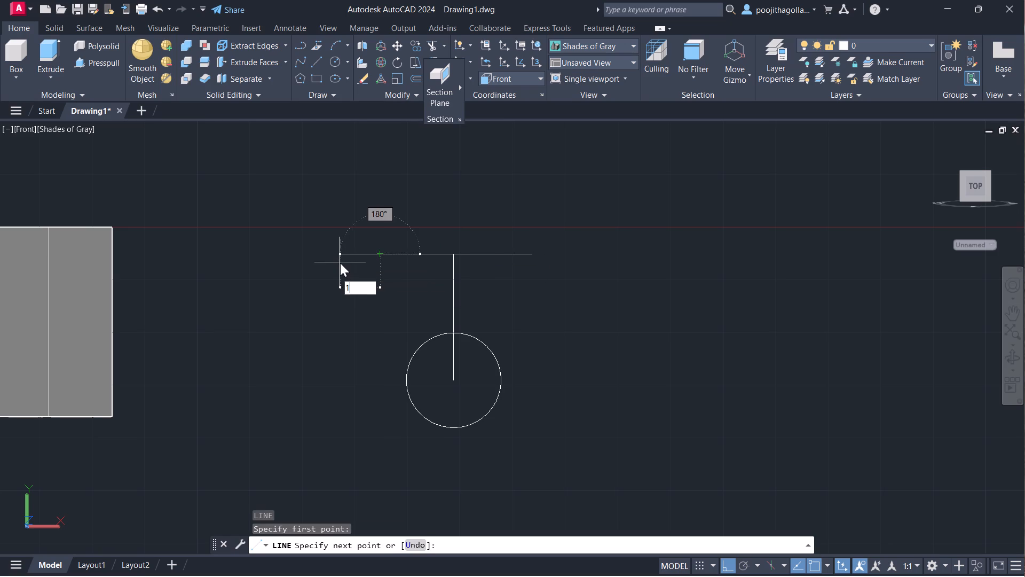
{"action": "key", "text": "Escape"}
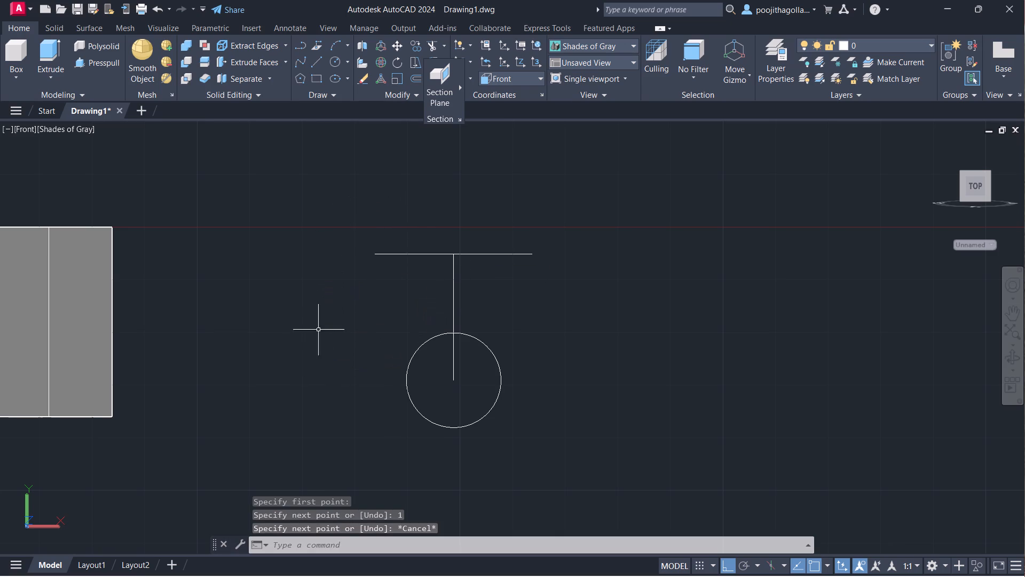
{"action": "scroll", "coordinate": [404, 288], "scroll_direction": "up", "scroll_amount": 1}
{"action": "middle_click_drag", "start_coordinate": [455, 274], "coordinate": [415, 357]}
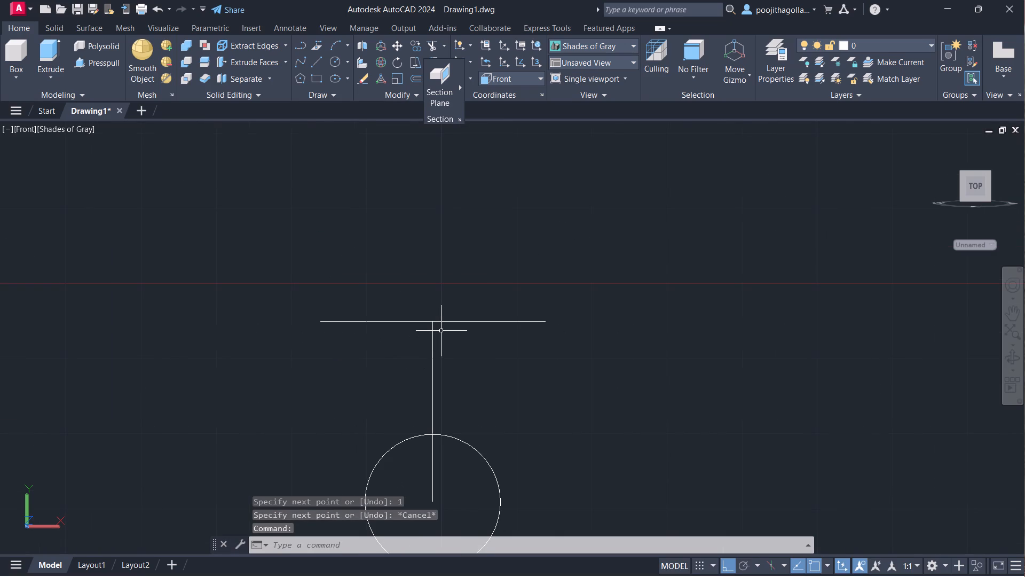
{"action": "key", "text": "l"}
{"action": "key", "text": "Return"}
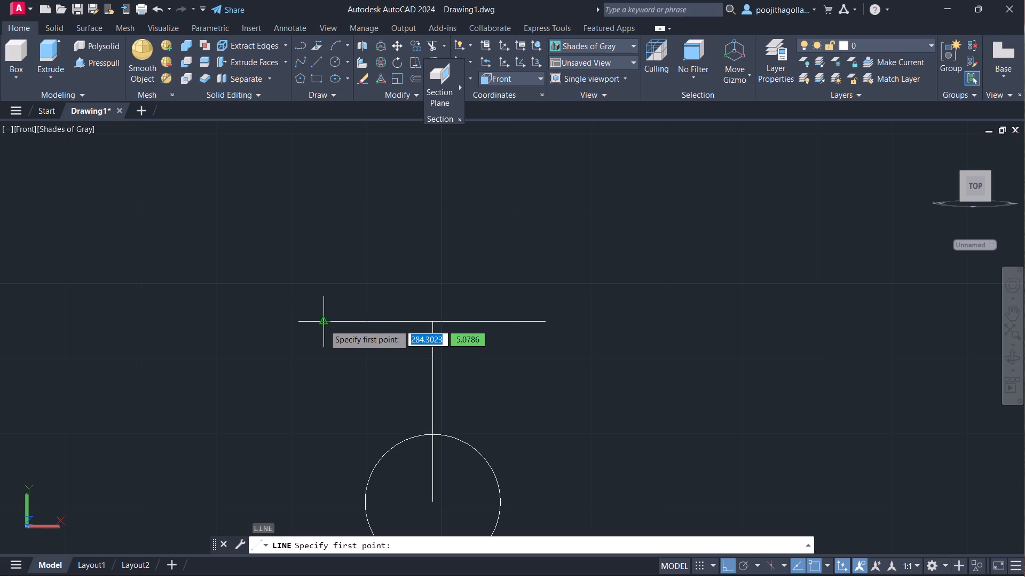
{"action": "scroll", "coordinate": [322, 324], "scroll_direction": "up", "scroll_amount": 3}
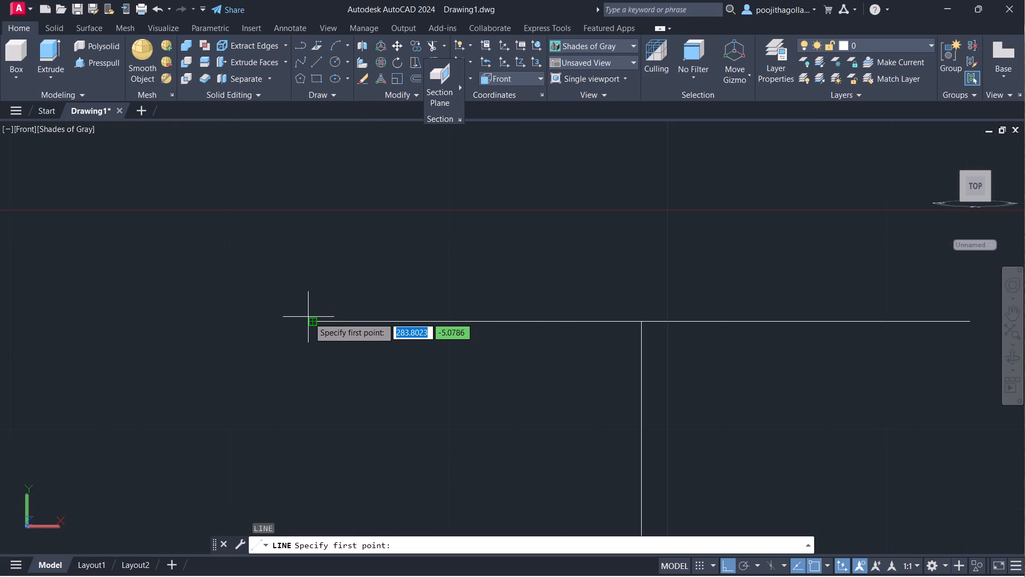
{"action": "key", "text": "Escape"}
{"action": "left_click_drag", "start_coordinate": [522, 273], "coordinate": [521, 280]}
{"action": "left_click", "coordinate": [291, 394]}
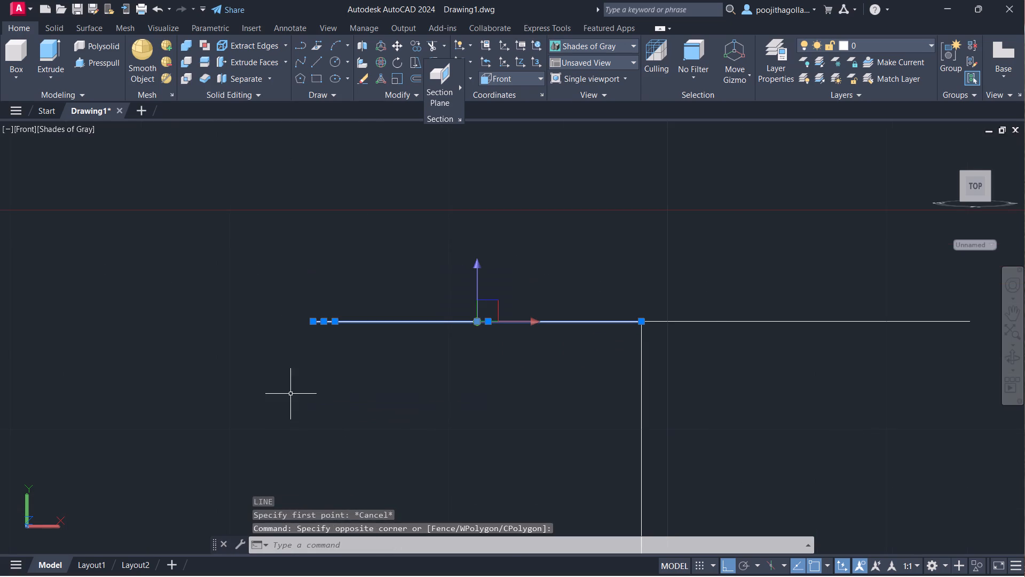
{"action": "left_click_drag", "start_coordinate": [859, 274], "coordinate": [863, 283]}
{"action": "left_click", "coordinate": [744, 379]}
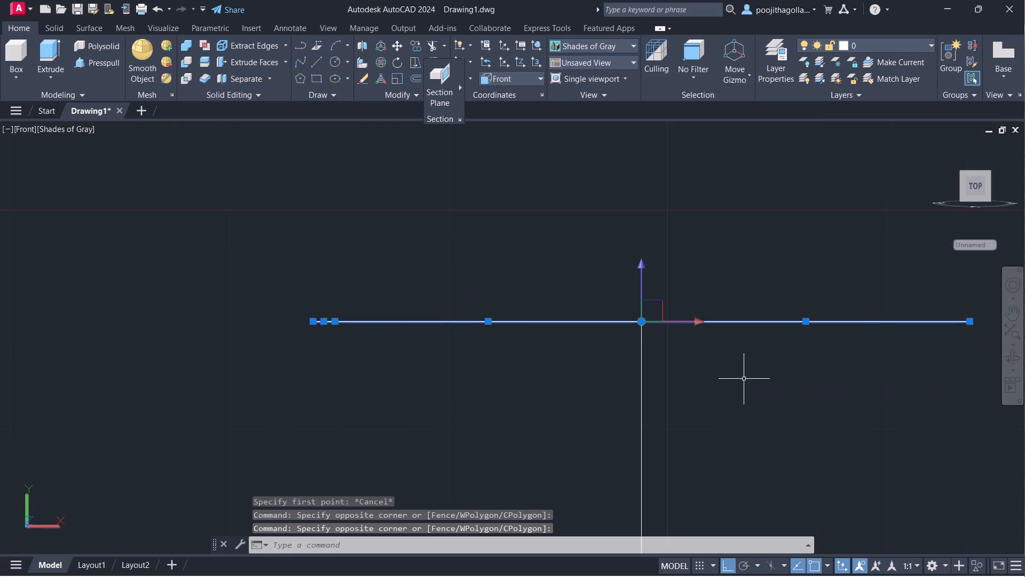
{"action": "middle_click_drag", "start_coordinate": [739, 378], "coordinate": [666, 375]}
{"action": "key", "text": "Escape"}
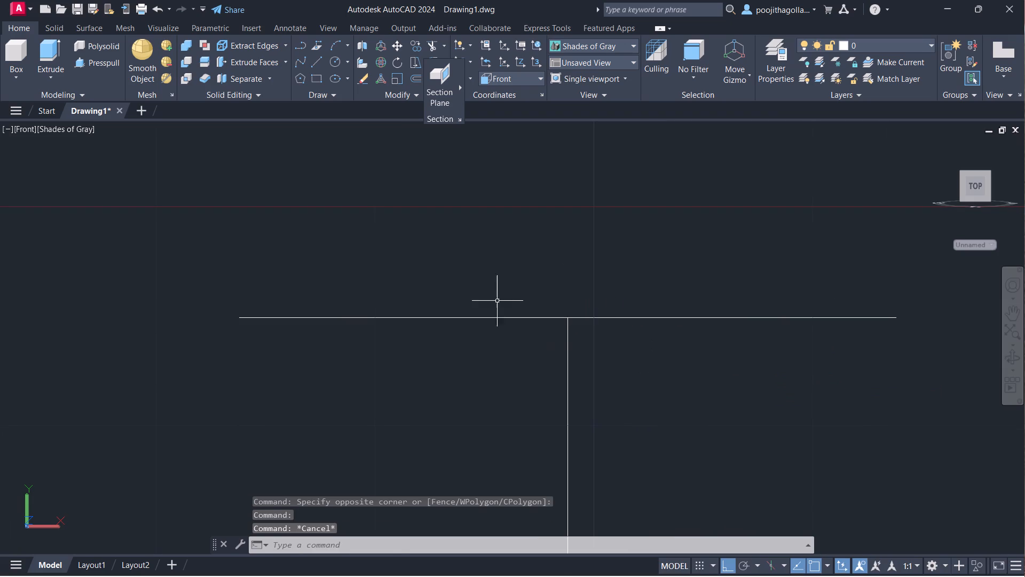
Join the 1-unit and 14-unit segments on the left half of the top horizontal line into one line.
{"action": "left_click_drag", "start_coordinate": [499, 277], "coordinate": [500, 288]}
{"action": "left_click", "coordinate": [155, 364]}
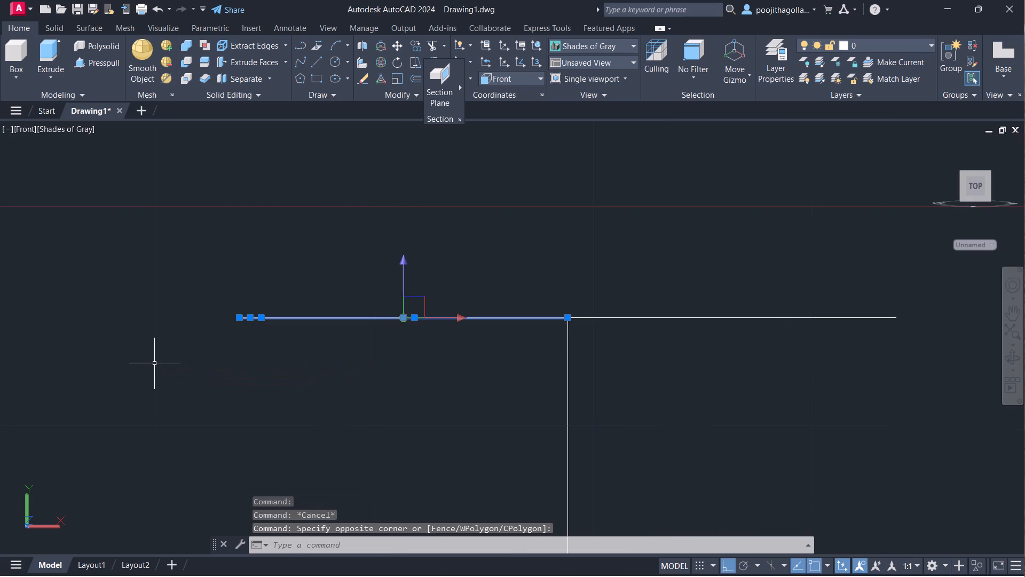
{"action": "key", "text": "j"}
{"action": "key", "text": "Return"}
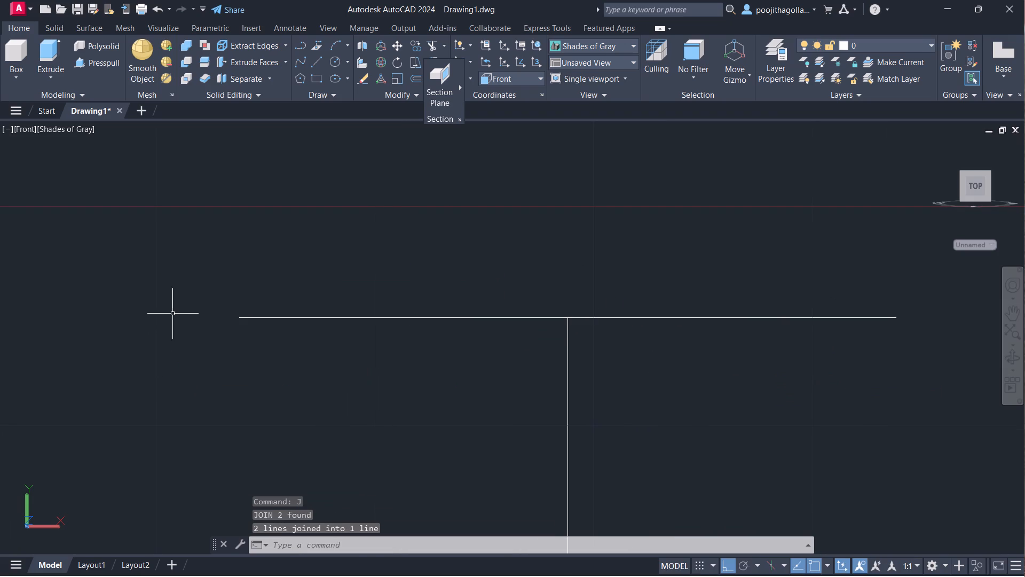
Measure the full length of the top horizontal line from its left endpoint to its right endpoint.
{"action": "key", "text": "l"}
{"action": "key", "text": "Return"}
{"action": "left_click", "coordinate": [242, 316]}
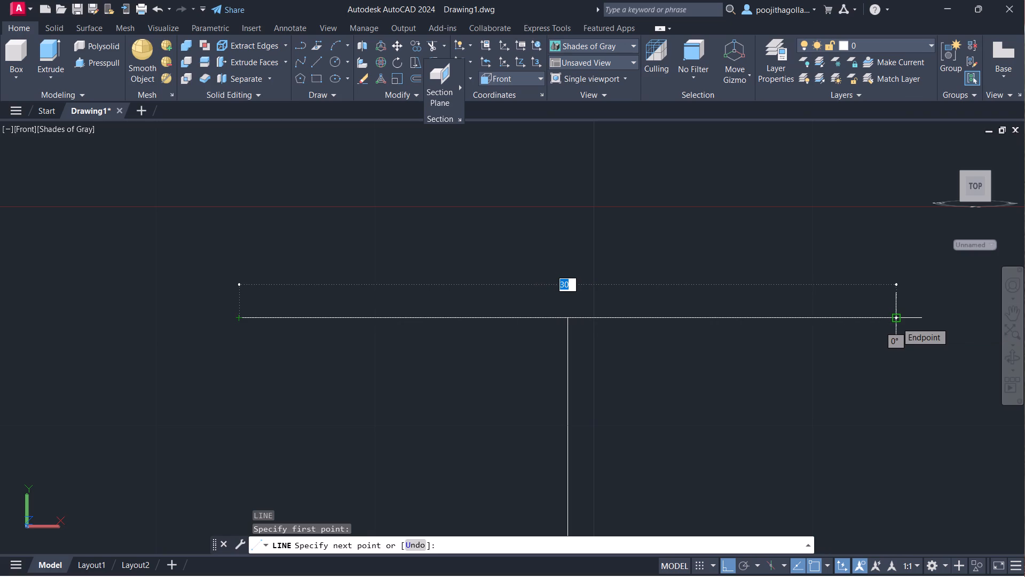
{"action": "key", "text": "Escape"}
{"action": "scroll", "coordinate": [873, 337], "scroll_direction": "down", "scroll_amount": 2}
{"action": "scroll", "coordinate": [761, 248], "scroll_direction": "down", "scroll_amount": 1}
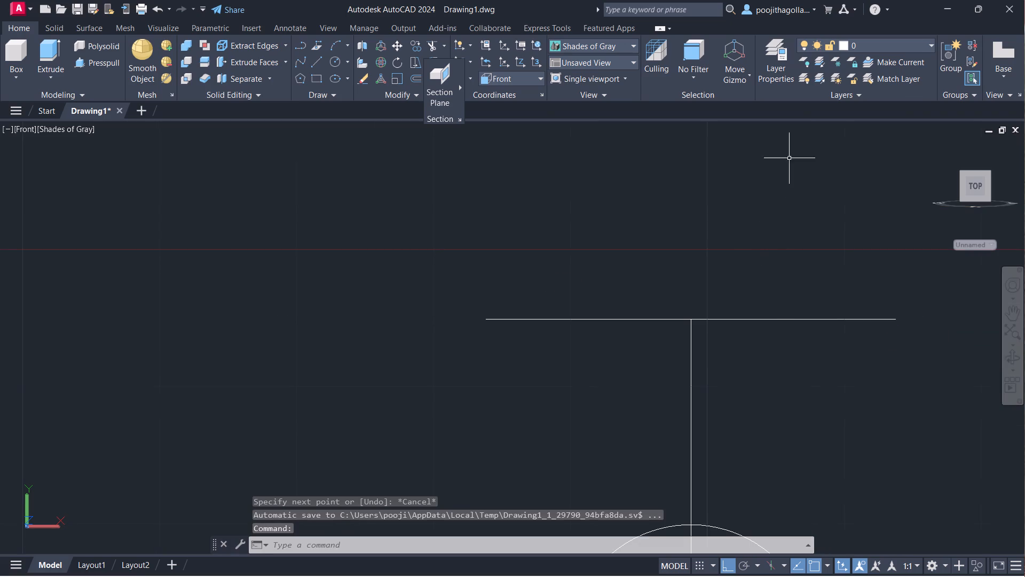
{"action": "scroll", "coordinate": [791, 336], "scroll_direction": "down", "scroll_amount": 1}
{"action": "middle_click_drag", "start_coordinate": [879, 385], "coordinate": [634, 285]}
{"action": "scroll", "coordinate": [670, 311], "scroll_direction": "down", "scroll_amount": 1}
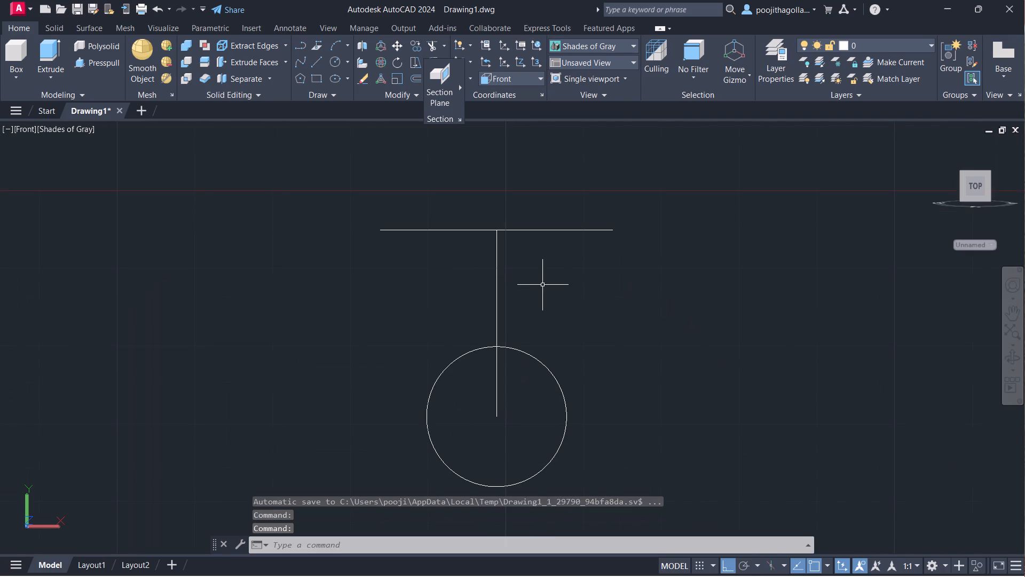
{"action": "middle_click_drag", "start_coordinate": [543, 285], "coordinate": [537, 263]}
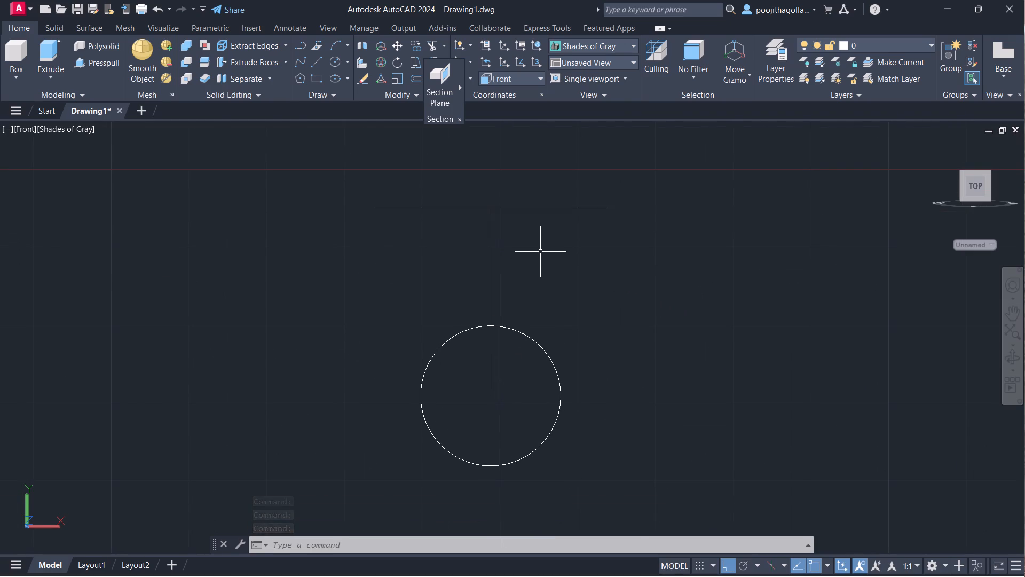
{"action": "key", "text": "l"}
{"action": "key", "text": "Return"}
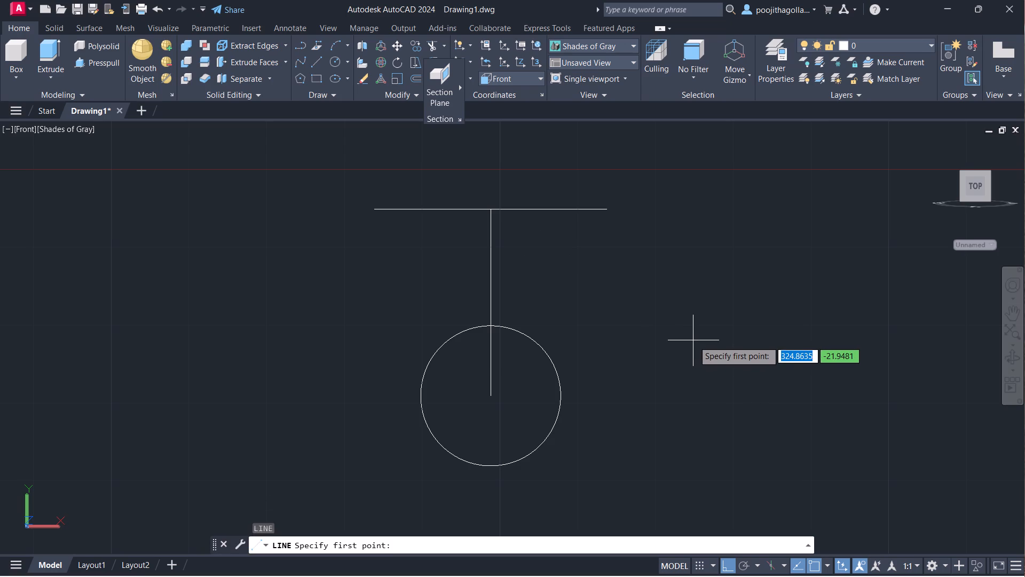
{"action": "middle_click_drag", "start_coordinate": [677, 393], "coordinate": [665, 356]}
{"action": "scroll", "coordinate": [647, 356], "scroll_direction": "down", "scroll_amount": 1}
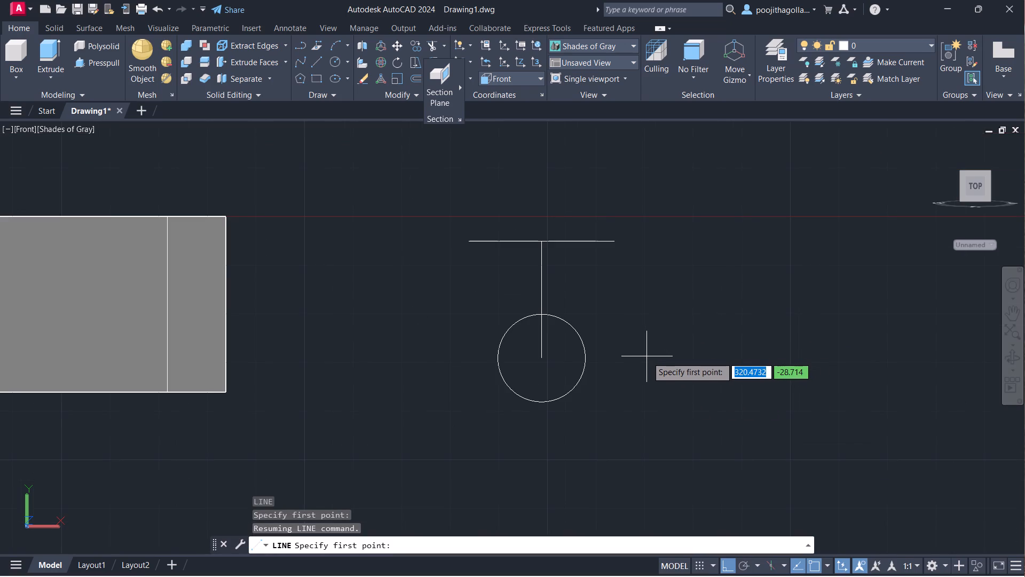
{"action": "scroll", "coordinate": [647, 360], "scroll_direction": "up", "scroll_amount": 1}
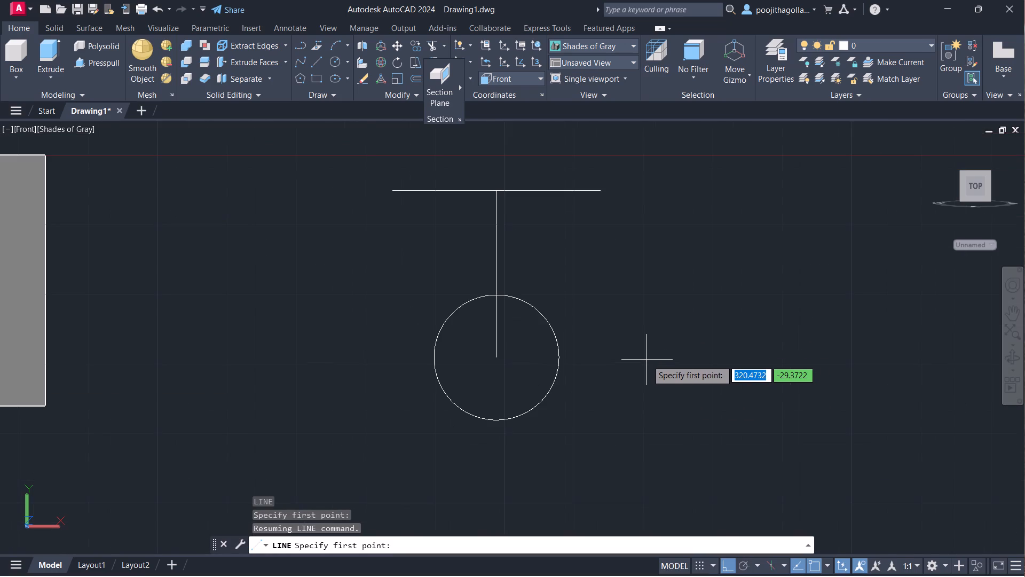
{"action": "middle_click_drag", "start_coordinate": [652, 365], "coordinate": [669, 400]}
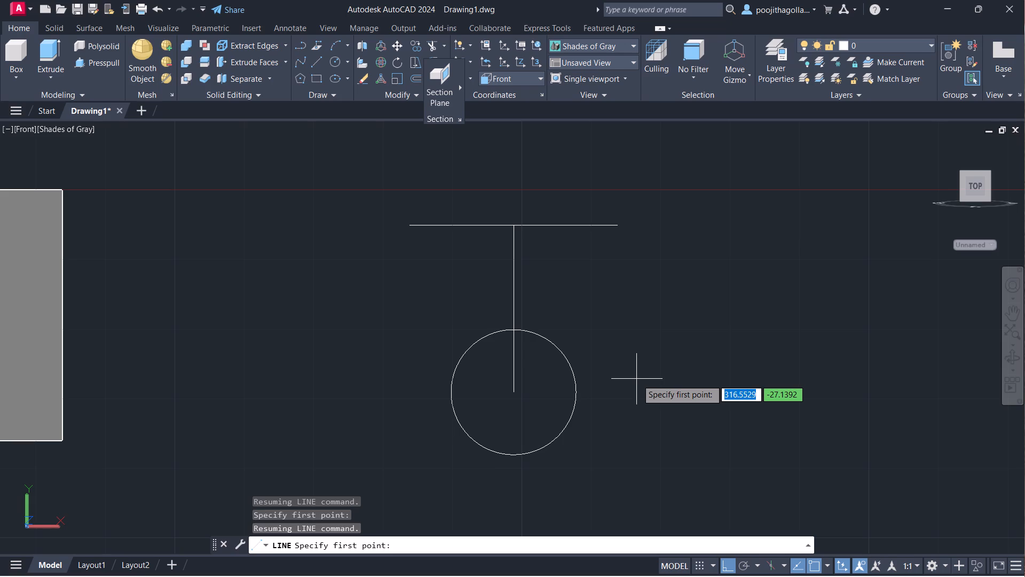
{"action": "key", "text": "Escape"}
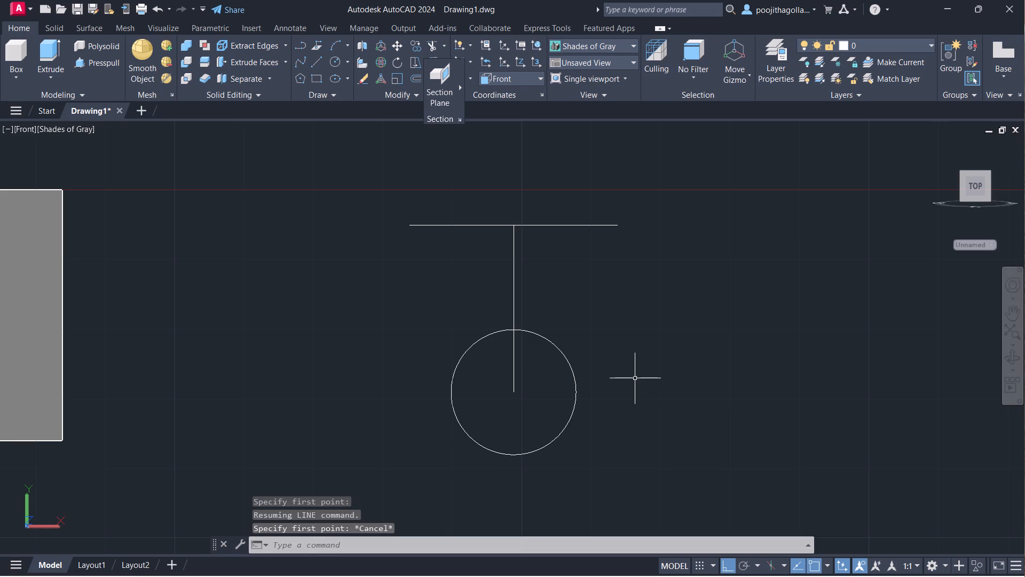
Measure the vertical line from its top endpoint to the circle's centre with a temporary dimension.
{"action": "type", "text": "dim"}
{"action": "key", "text": "Return"}
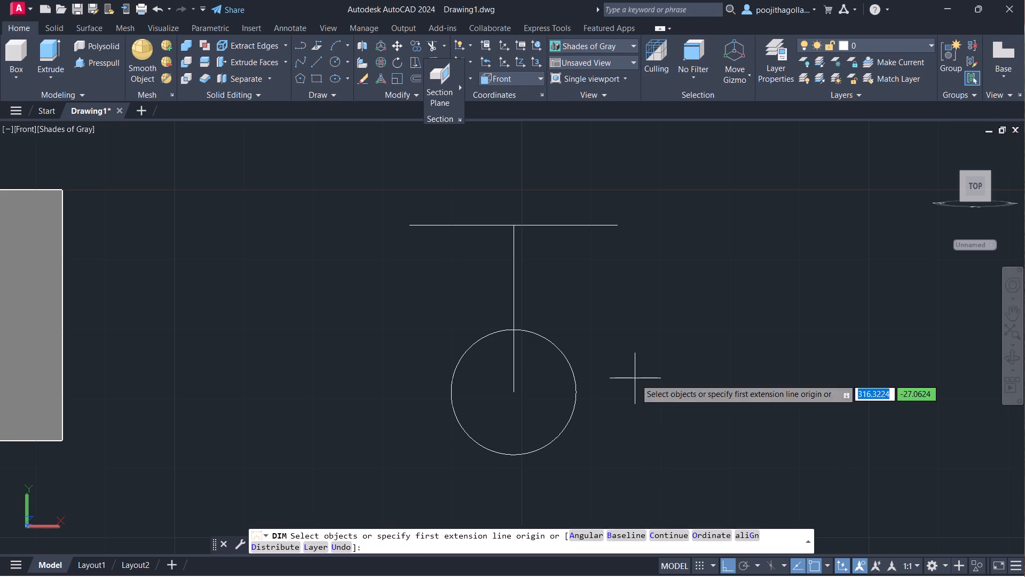
{"action": "left_click", "coordinate": [516, 224]}
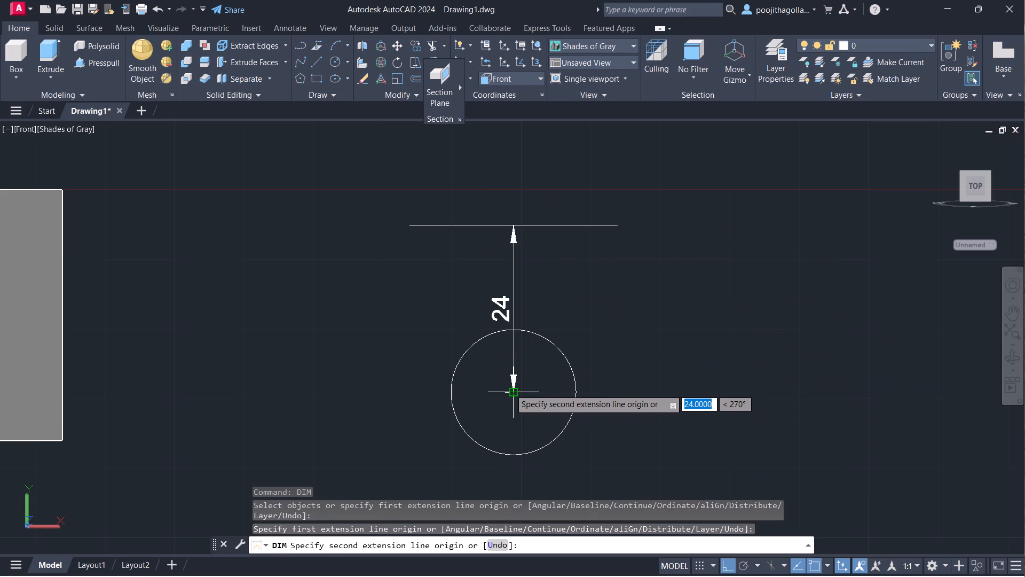
{"action": "key", "text": "Escape"}
Draw a 76-unit vertical line downward from the right endpoint of the top horizontal line.
{"action": "middle_click_drag", "start_coordinate": [511, 369], "coordinate": [484, 330]}
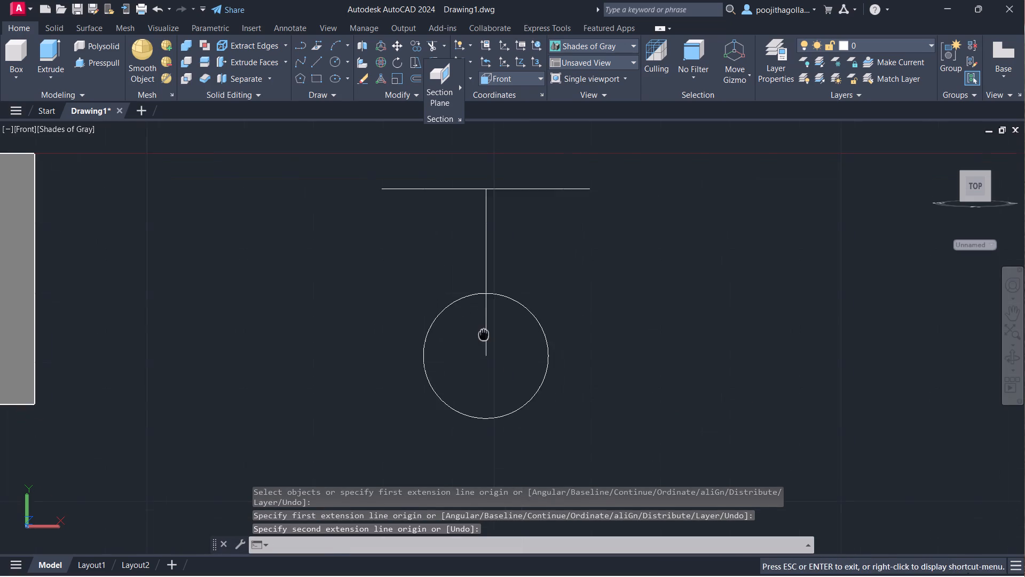
{"action": "middle_click_drag", "start_coordinate": [484, 330], "coordinate": [480, 322]}
{"action": "scroll", "coordinate": [483, 319], "scroll_direction": "down", "scroll_amount": 1}
{"action": "middle_click_drag", "start_coordinate": [507, 337], "coordinate": [494, 309]}
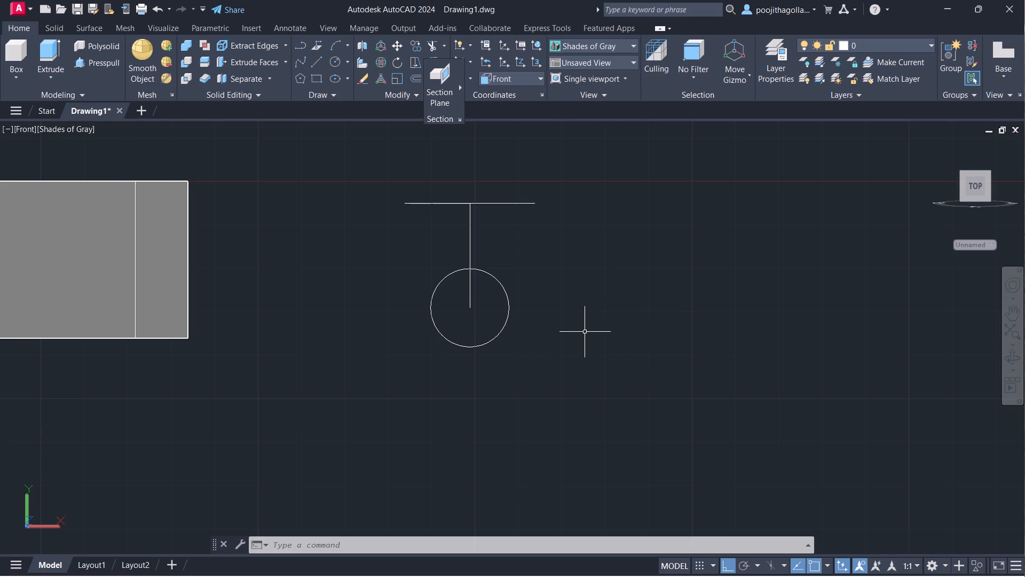
{"action": "key", "text": "l"}
{"action": "key", "text": "Return"}
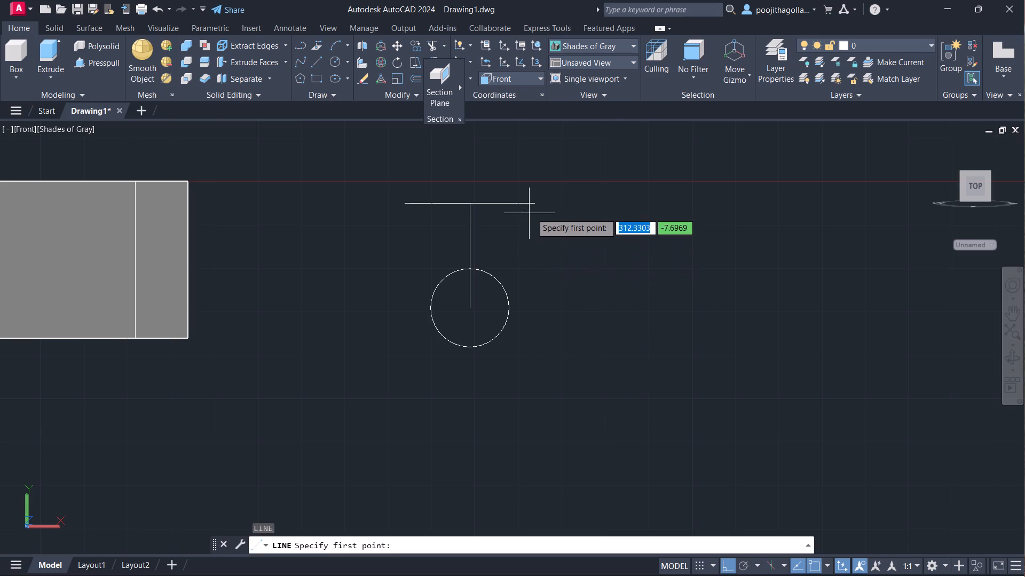
{"action": "left_click", "coordinate": [539, 202]}
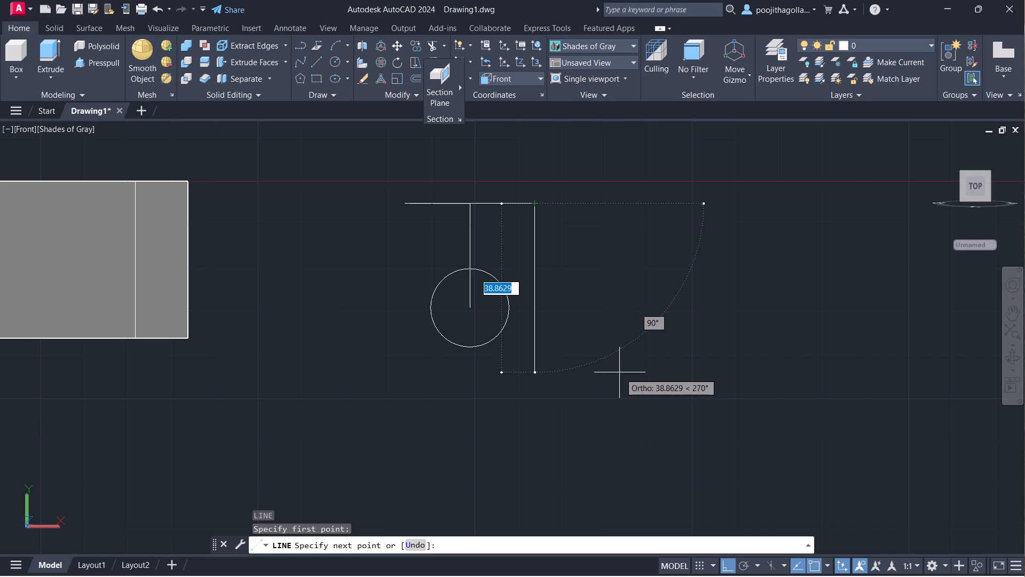
{"action": "type", "text": "76"}
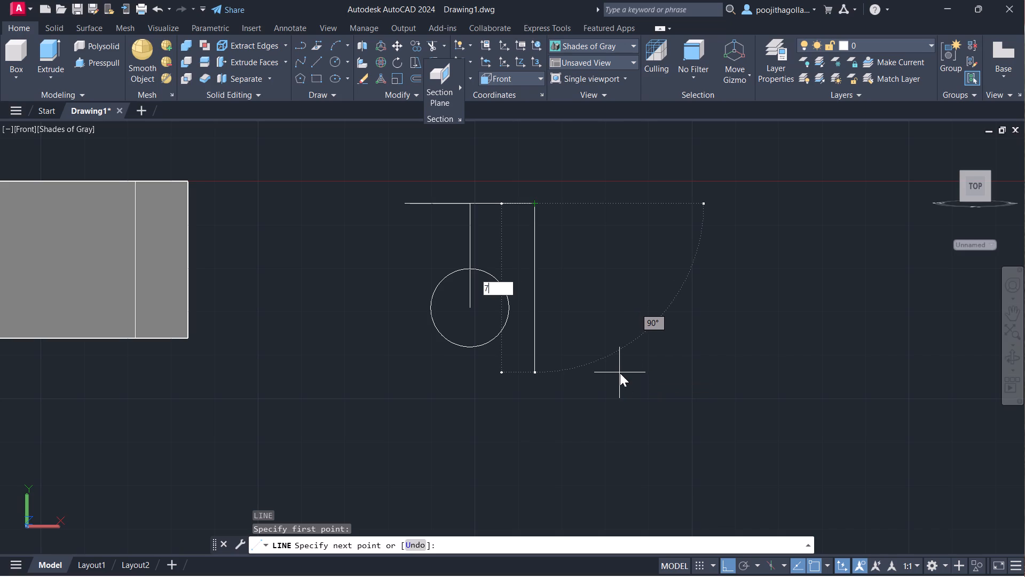
{"action": "key", "text": "Return"}
{"action": "scroll", "coordinate": [595, 358], "scroll_direction": "down", "scroll_amount": 1}
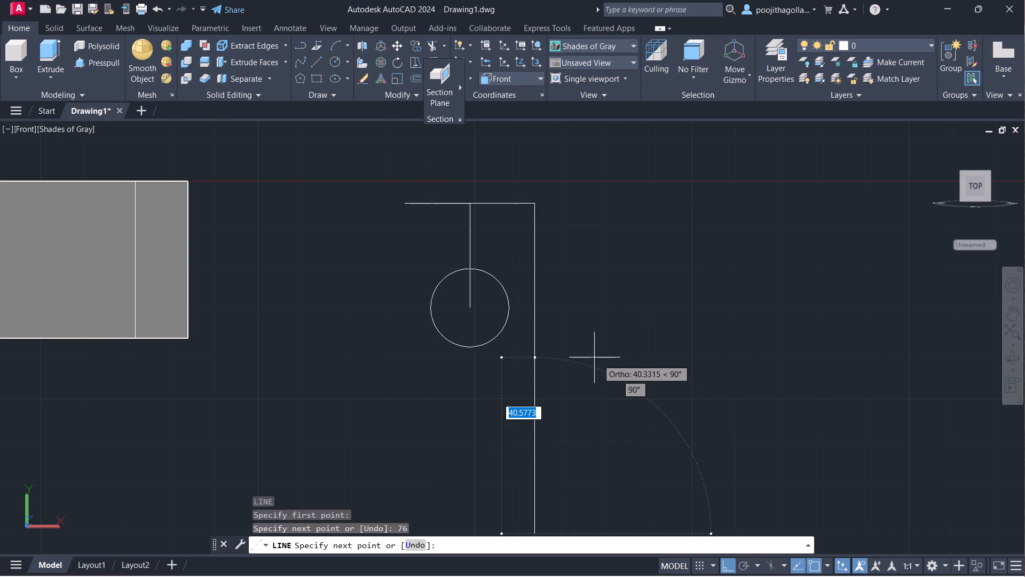
{"action": "middle_click_drag", "start_coordinate": [571, 349], "coordinate": [557, 289]}
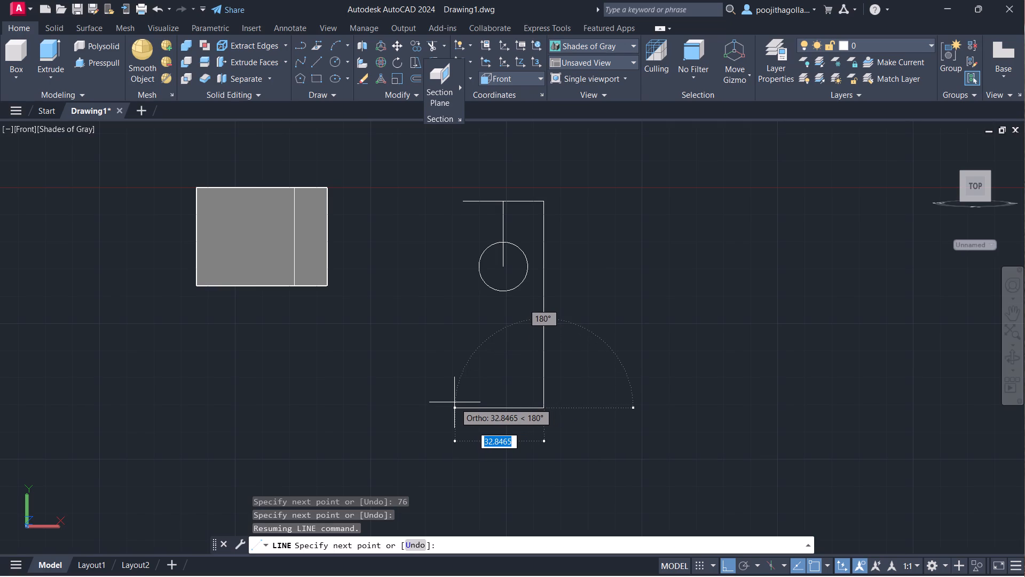
{"action": "scroll", "coordinate": [455, 403], "scroll_direction": "up", "scroll_amount": 1}
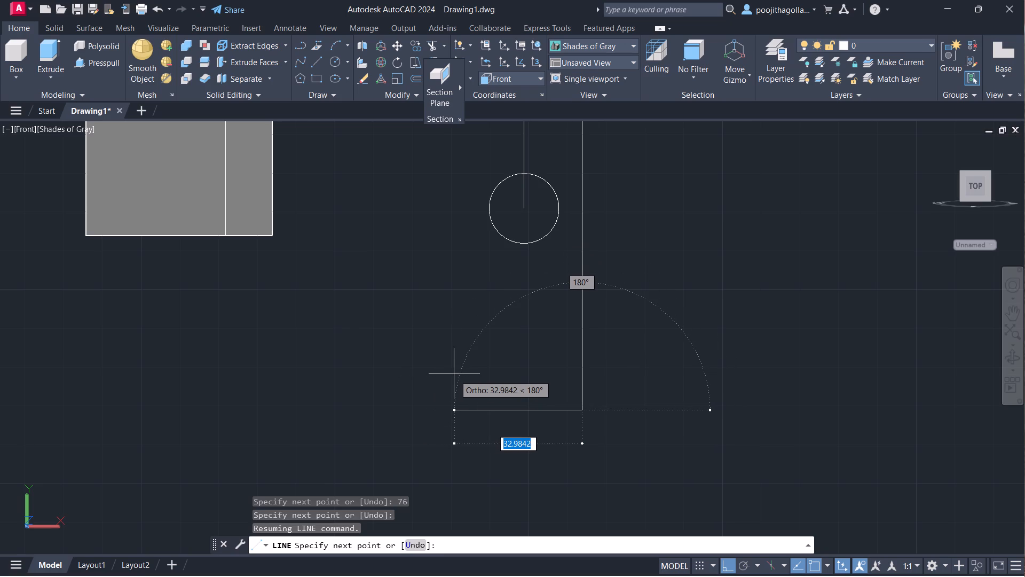
{"action": "scroll", "coordinate": [456, 374], "scroll_direction": "down", "scroll_amount": 1}
{"action": "middle_click_drag", "start_coordinate": [468, 356], "coordinate": [463, 397]}
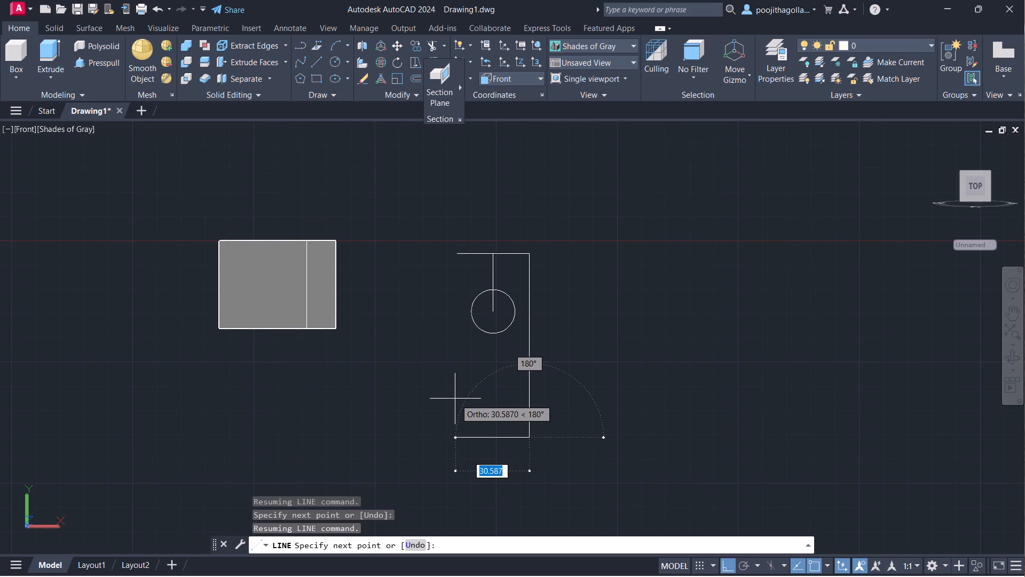
{"action": "key", "text": "Escape"}
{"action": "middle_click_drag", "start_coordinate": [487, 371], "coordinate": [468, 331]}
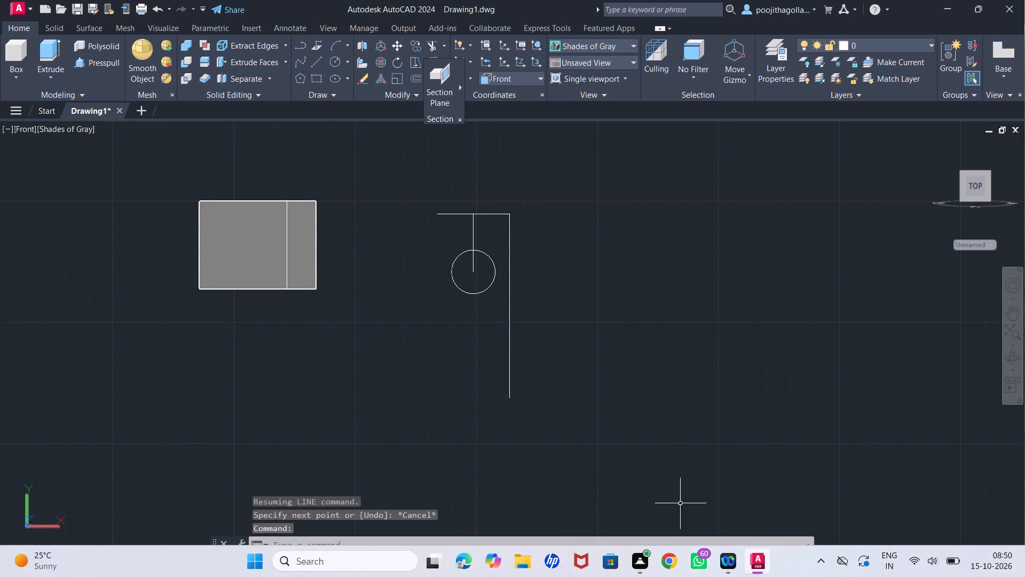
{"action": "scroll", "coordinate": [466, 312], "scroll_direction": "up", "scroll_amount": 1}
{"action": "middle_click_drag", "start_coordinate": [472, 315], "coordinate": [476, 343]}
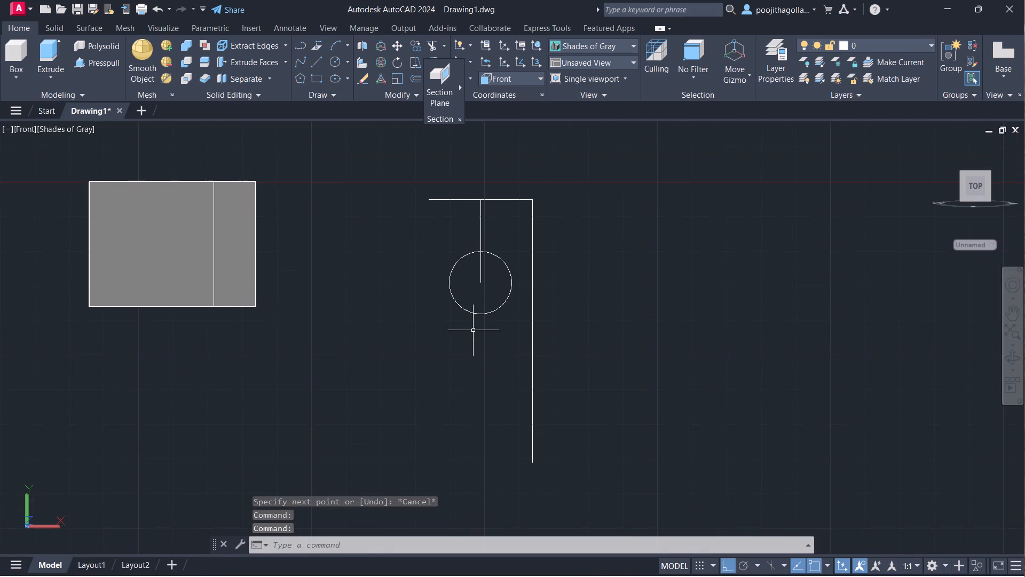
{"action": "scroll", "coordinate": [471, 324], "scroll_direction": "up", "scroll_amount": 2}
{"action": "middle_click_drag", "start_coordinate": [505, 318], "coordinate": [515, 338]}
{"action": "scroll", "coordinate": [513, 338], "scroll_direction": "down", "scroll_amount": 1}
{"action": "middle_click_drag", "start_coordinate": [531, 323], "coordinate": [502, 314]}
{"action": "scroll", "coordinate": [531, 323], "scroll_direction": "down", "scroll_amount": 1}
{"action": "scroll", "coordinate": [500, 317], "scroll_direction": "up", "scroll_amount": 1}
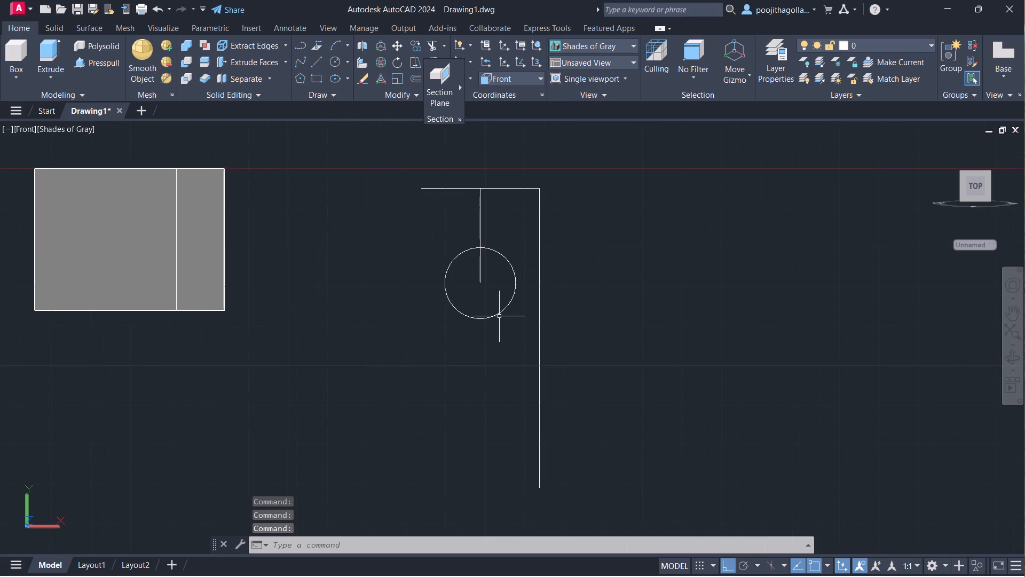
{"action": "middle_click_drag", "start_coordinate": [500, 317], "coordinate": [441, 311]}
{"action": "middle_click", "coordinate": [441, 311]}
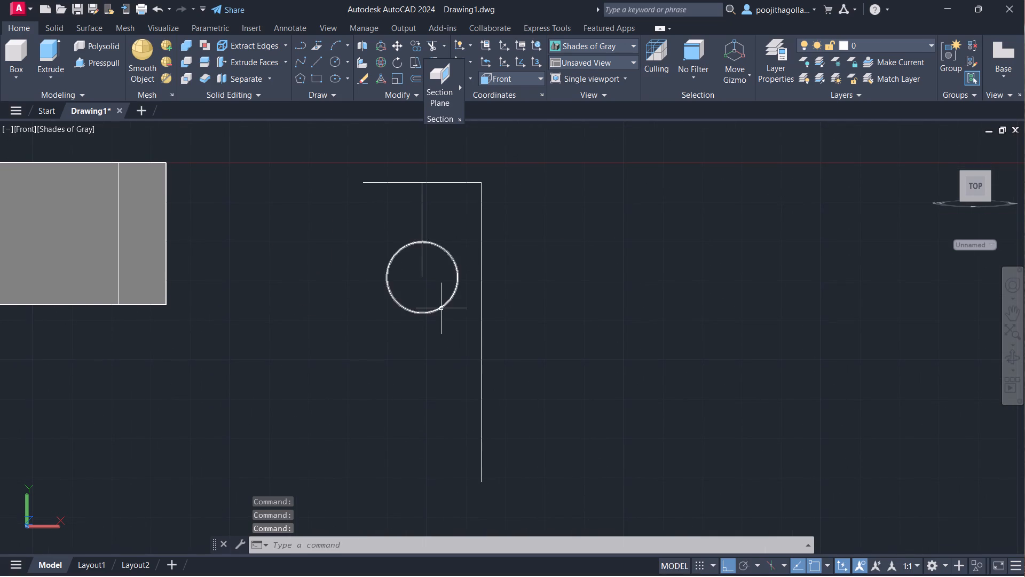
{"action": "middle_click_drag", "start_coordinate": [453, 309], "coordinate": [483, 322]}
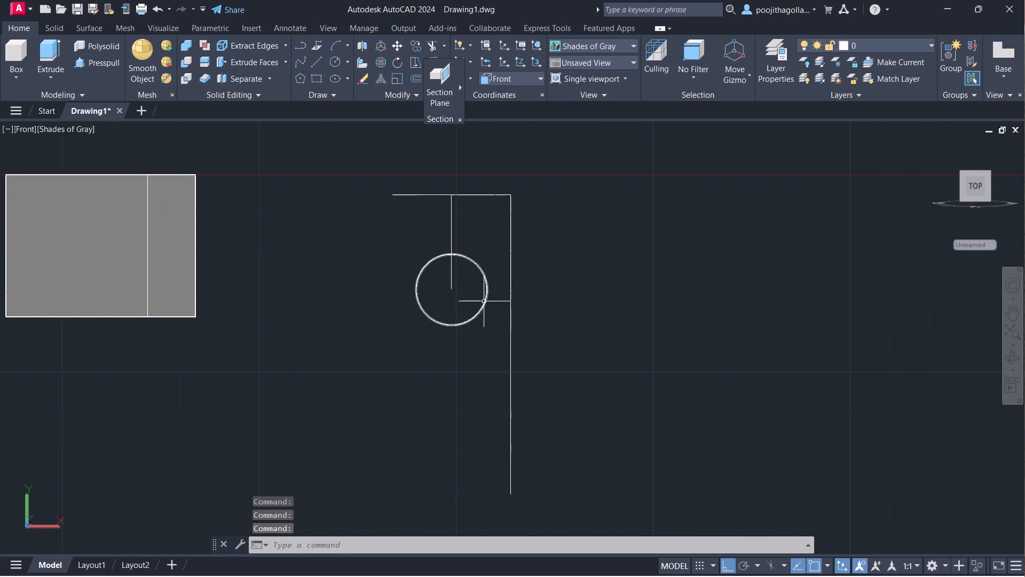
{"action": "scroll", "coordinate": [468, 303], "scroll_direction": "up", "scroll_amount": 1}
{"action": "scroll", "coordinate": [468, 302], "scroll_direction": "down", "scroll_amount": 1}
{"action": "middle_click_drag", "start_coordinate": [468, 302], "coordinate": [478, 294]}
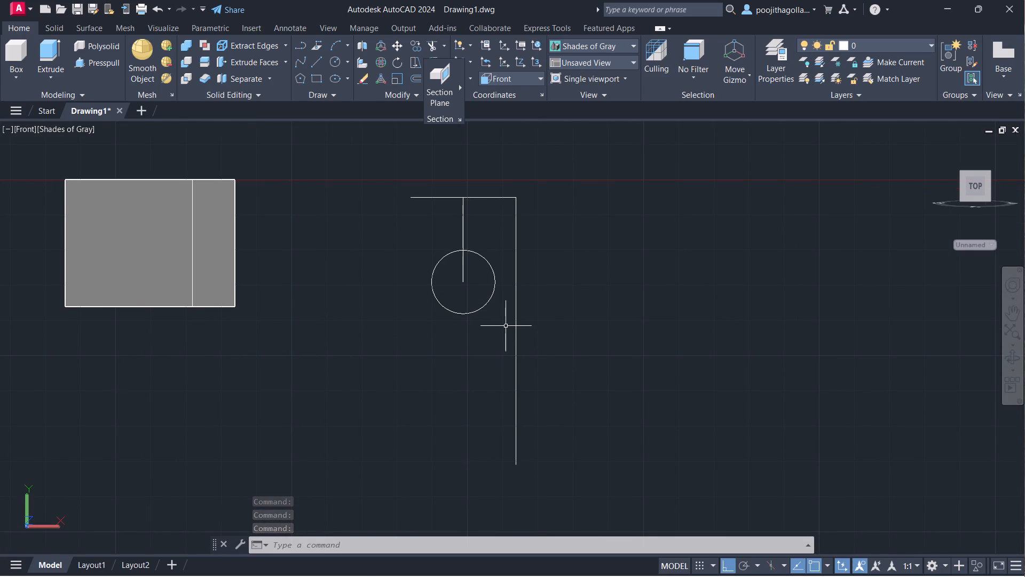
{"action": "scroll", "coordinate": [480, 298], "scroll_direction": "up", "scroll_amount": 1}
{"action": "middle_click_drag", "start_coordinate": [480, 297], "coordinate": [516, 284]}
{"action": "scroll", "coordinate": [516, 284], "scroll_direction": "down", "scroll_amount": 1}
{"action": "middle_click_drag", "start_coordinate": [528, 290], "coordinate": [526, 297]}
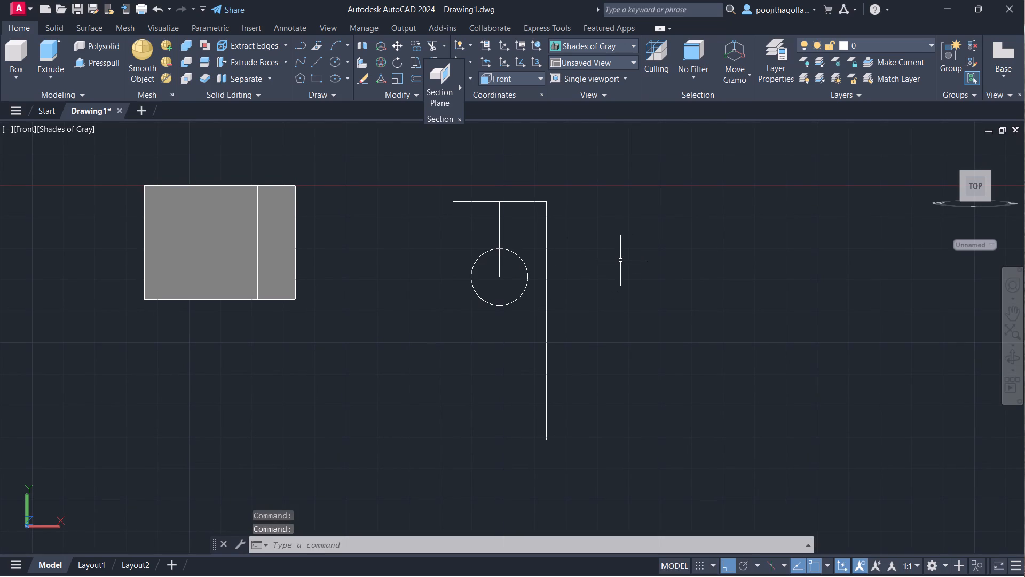
Draw 40- and 36-unit segments downward from the top line's left endpoint, continuing with a bottom line to the right side's lower endpoint.
{"action": "key", "text": "l"}
{"action": "key", "text": "Return"}
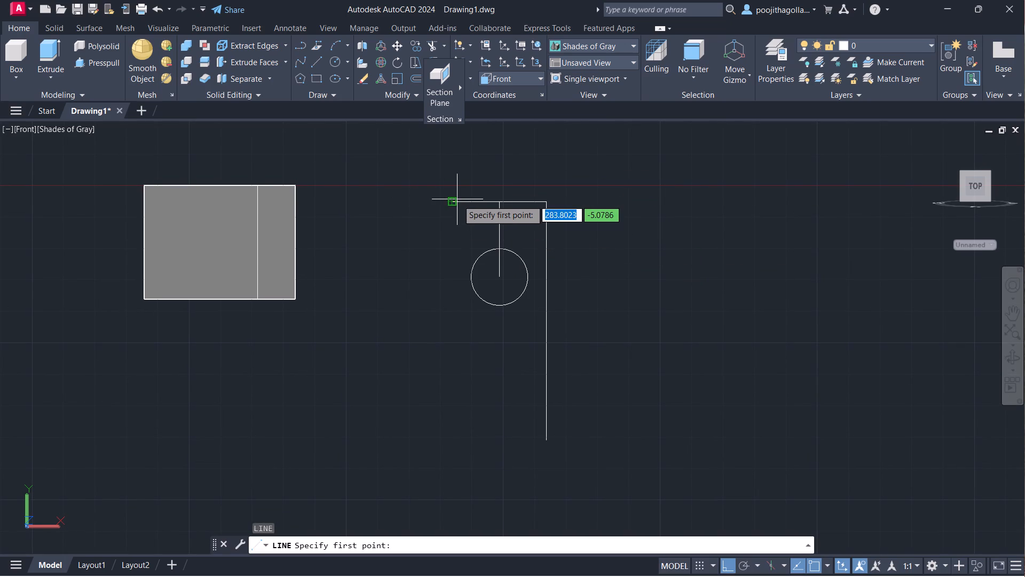
{"action": "left_click", "coordinate": [456, 200]}
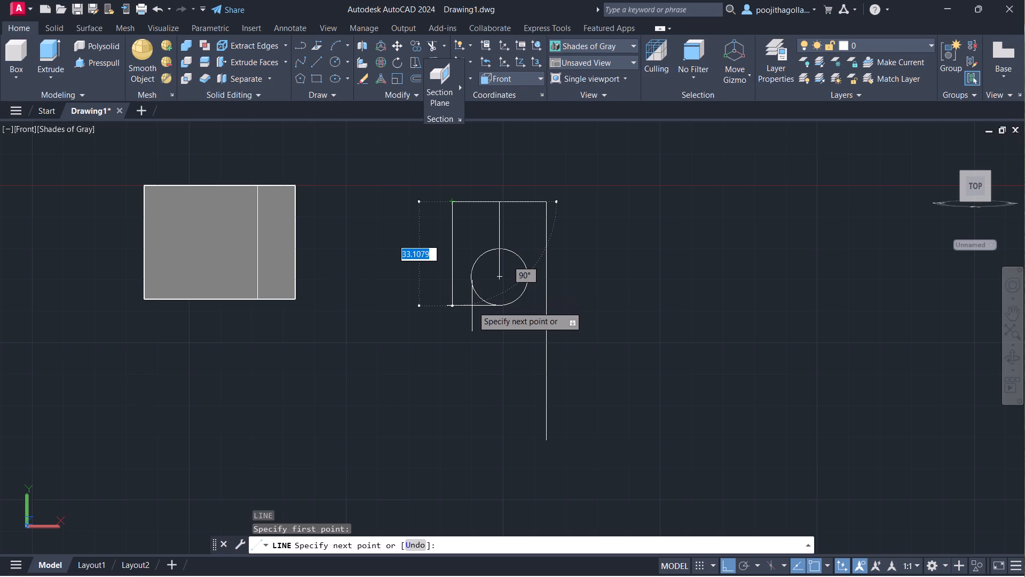
{"action": "type", "text": "40"}
{"action": "key", "text": "Return"}
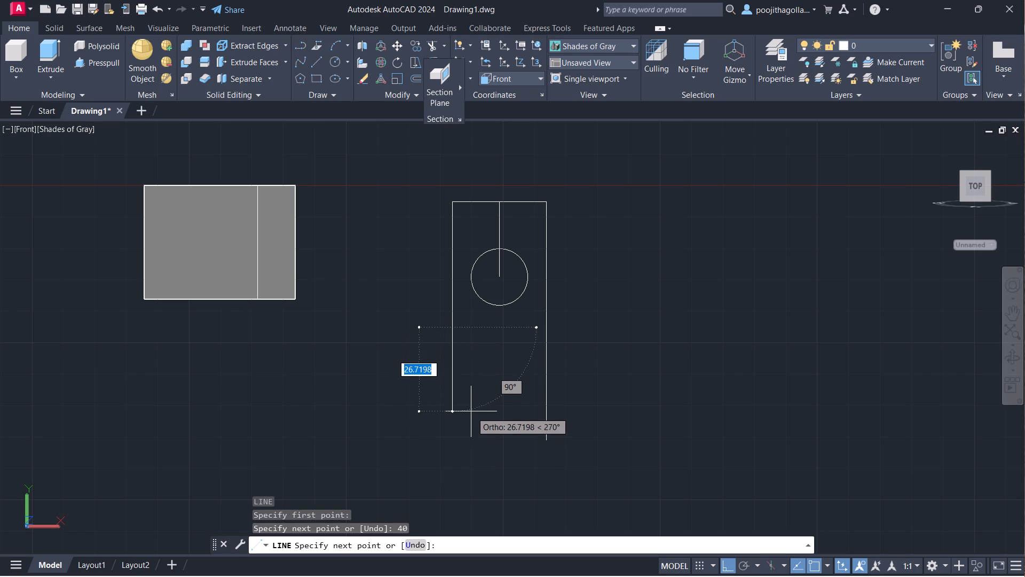
{"action": "type", "text": "36"}
{"action": "key", "text": "Return"}
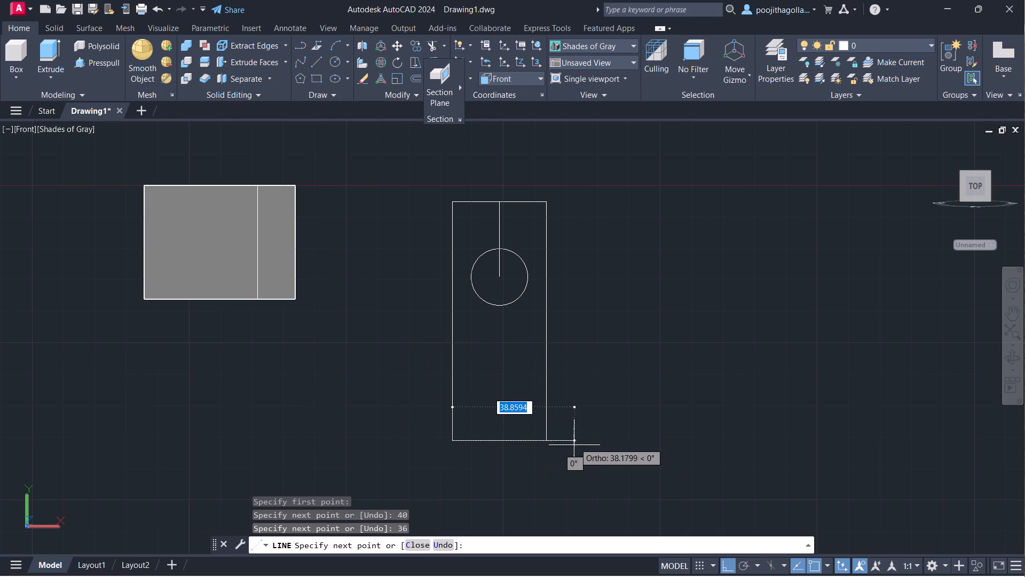
{"action": "left_click", "coordinate": [549, 439]}
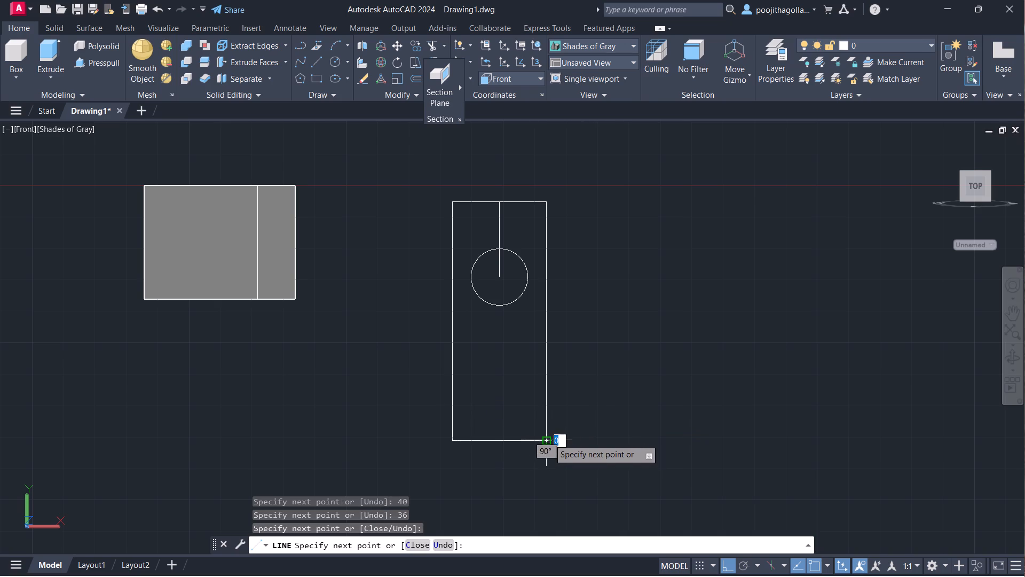
{"action": "key", "text": "Escape"}
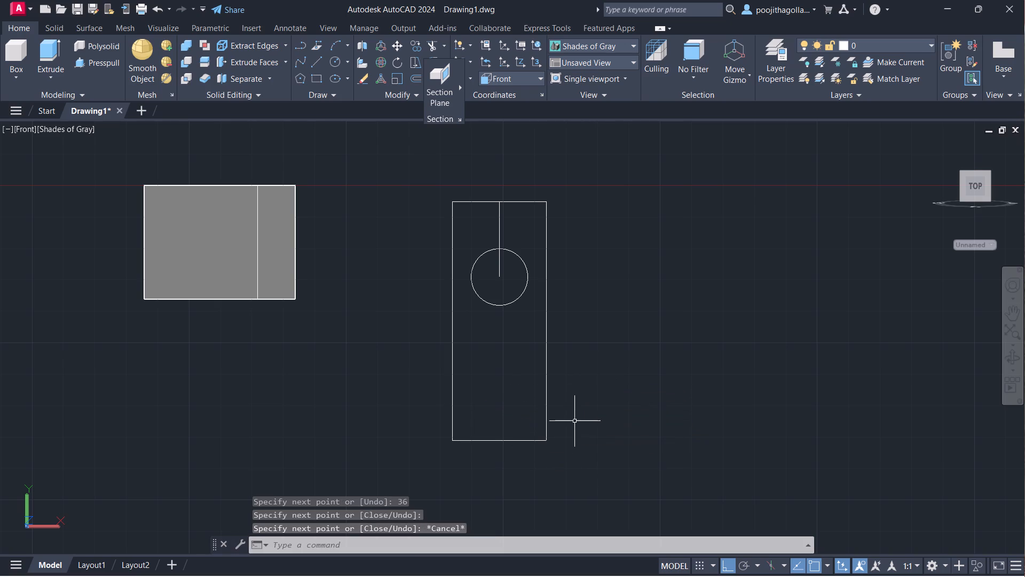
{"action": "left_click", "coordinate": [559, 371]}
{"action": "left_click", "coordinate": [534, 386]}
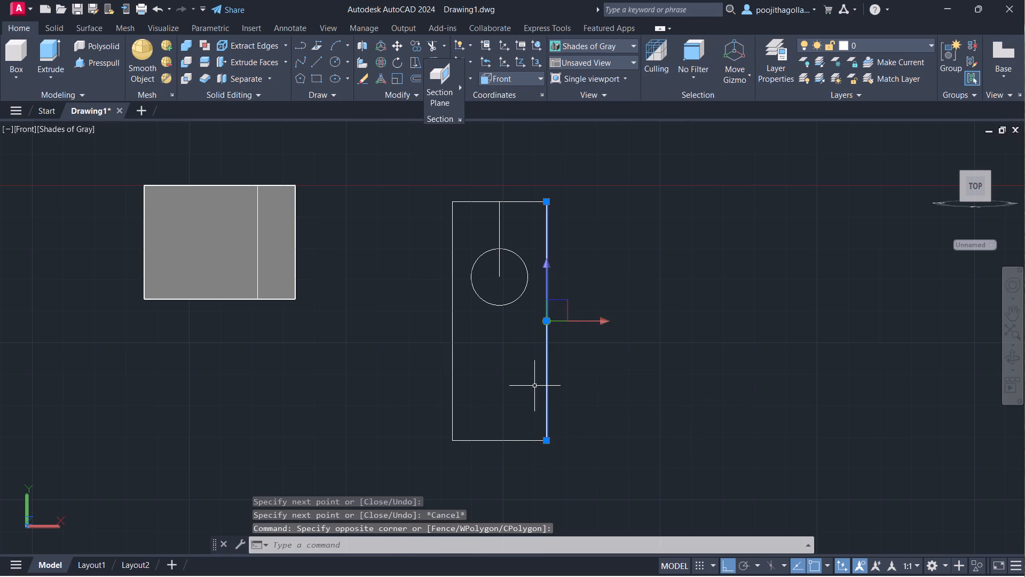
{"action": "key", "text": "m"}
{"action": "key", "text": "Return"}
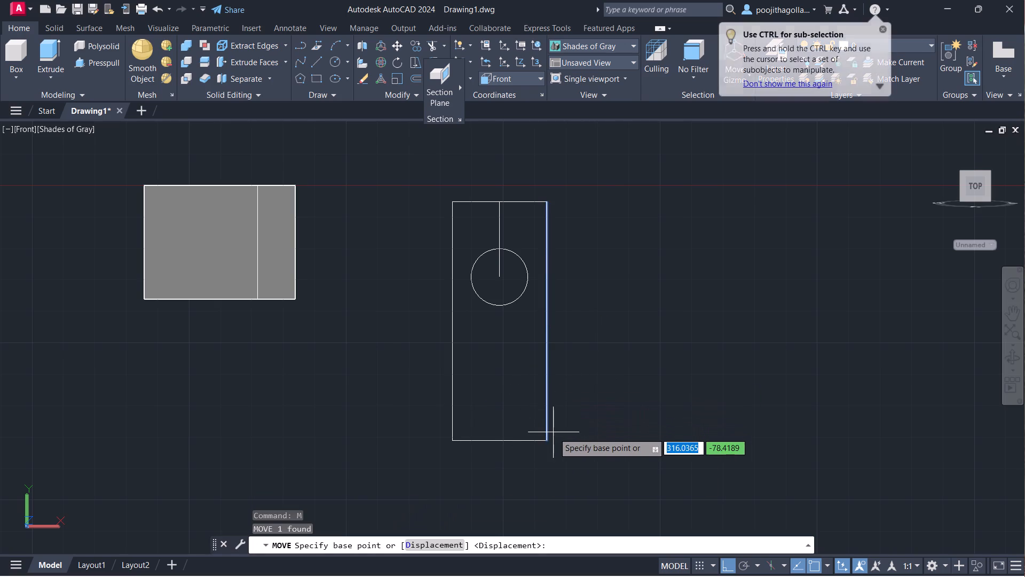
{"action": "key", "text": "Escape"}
Shorten the profile's right vertical line by stretching its lower endpoint 36 units upward.
{"action": "left_click", "coordinate": [567, 379]}
{"action": "left_click", "coordinate": [542, 397]}
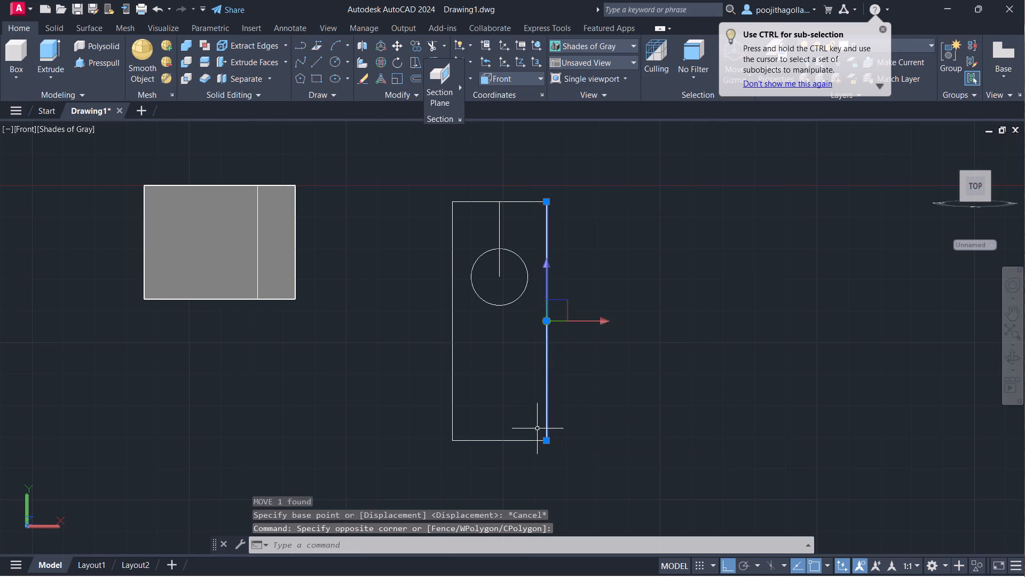
{"action": "left_click", "coordinate": [549, 443]}
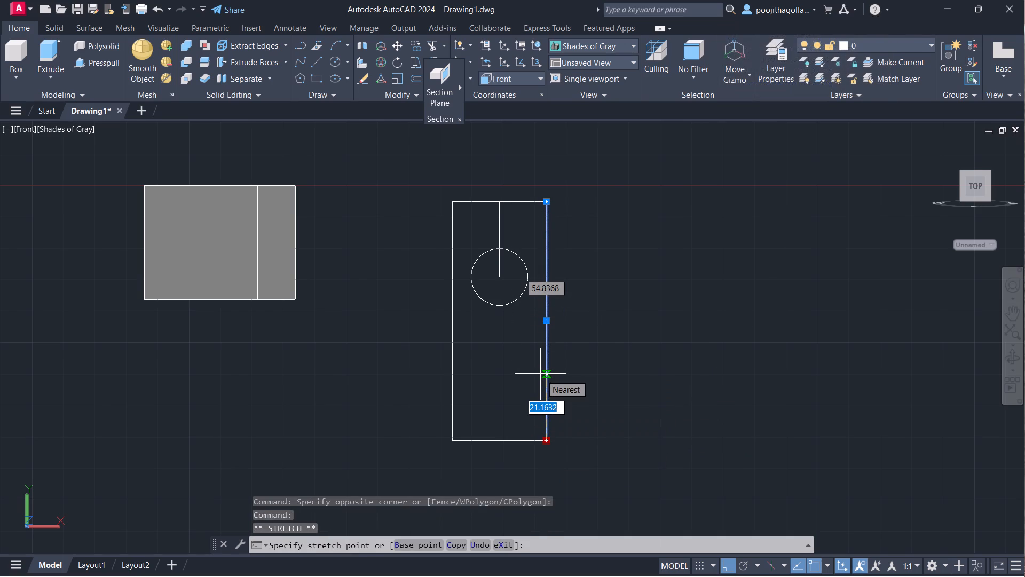
{"action": "type", "text": "36"}
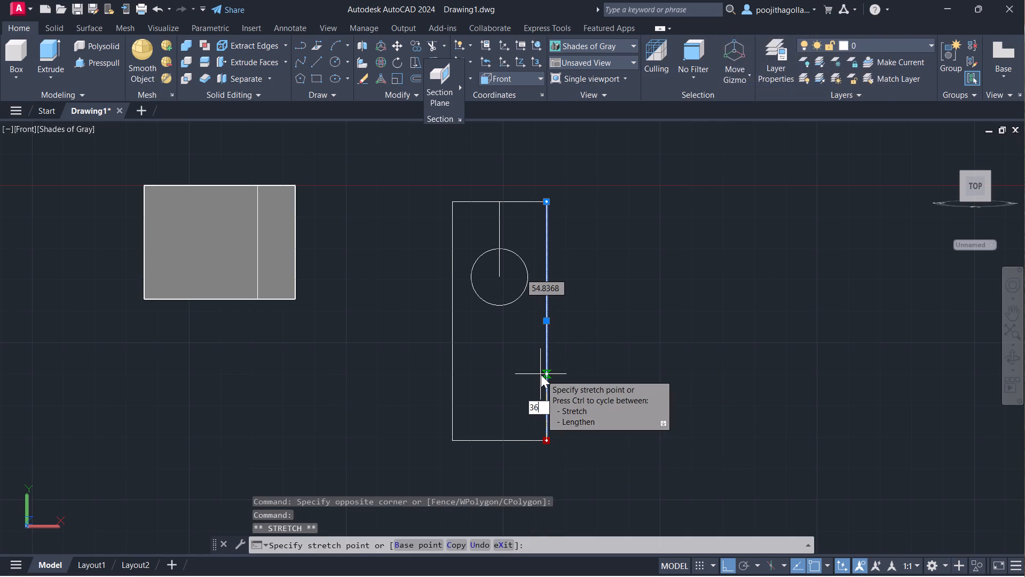
{"action": "key", "text": "Return"}
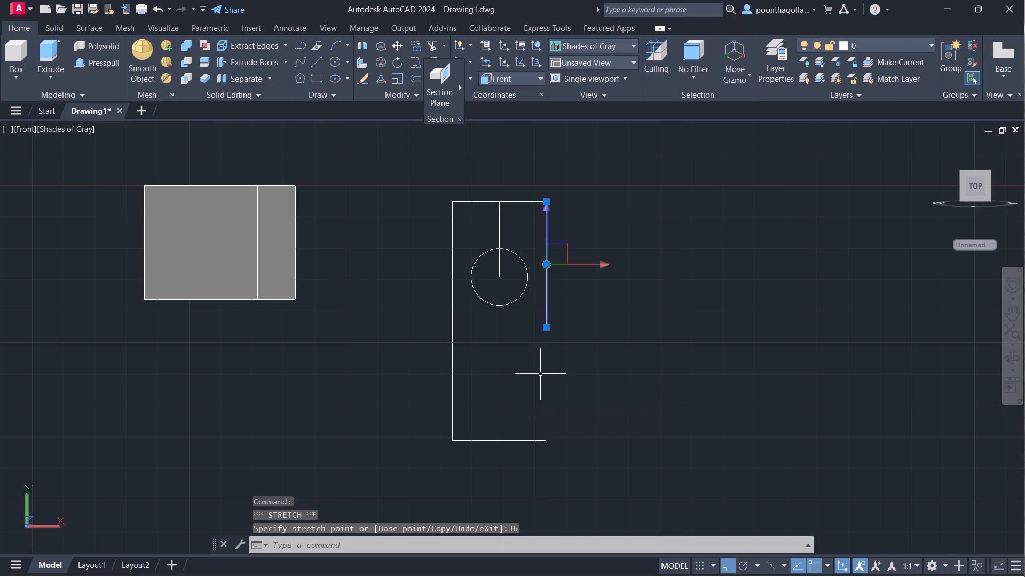
{"action": "key", "text": "Escape"}
Measure the shortened right vertical line from its top endpoint to its lower endpoint using a temporary line.
{"action": "middle_click_drag", "start_coordinate": [593, 353], "coordinate": [598, 358]}
{"action": "scroll", "coordinate": [598, 358], "scroll_direction": "down", "scroll_amount": 1}
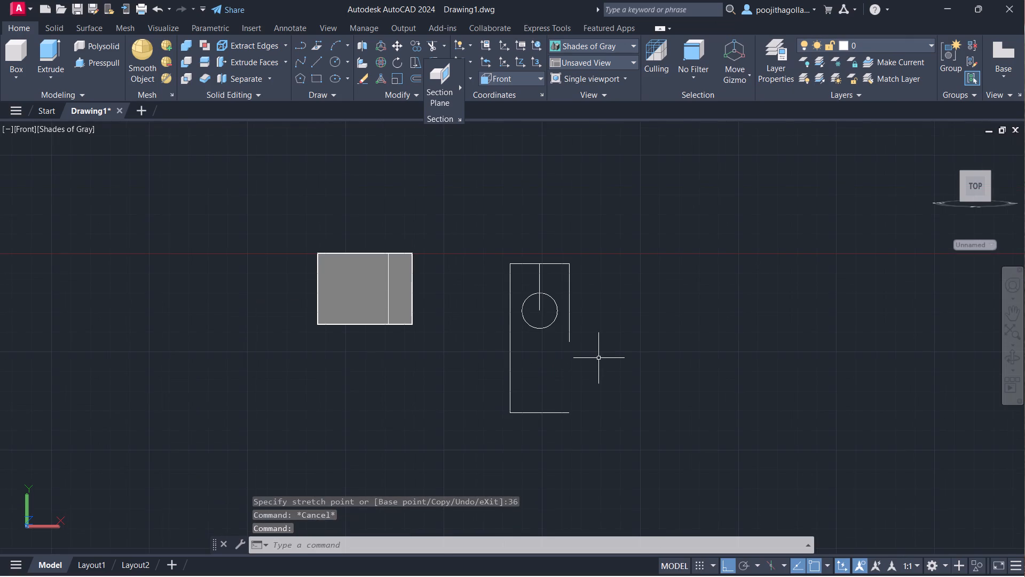
{"action": "key", "text": "l"}
{"action": "key", "text": "Return"}
{"action": "scroll", "coordinate": [572, 274], "scroll_direction": "up", "scroll_amount": 2}
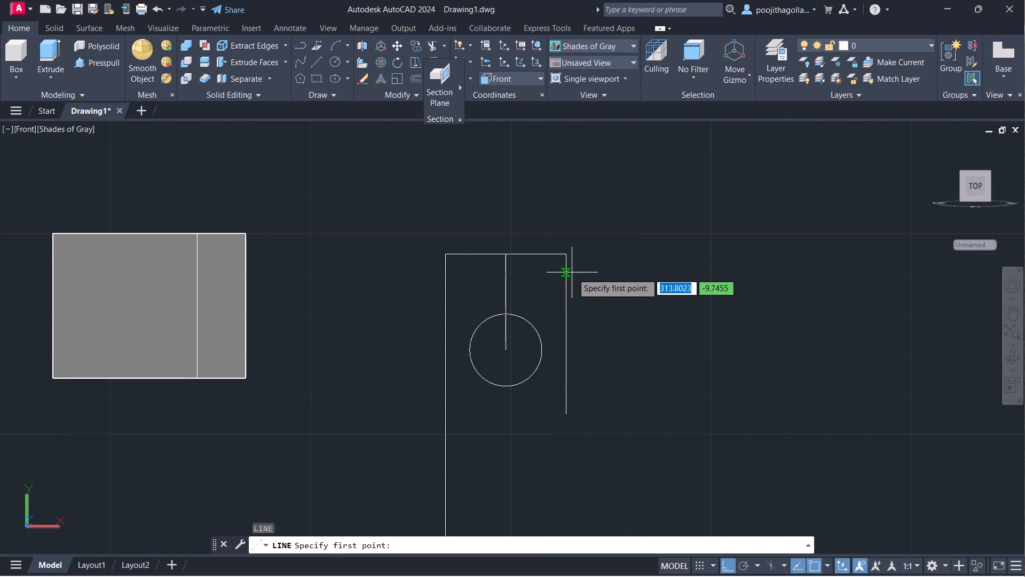
{"action": "left_click", "coordinate": [569, 256]}
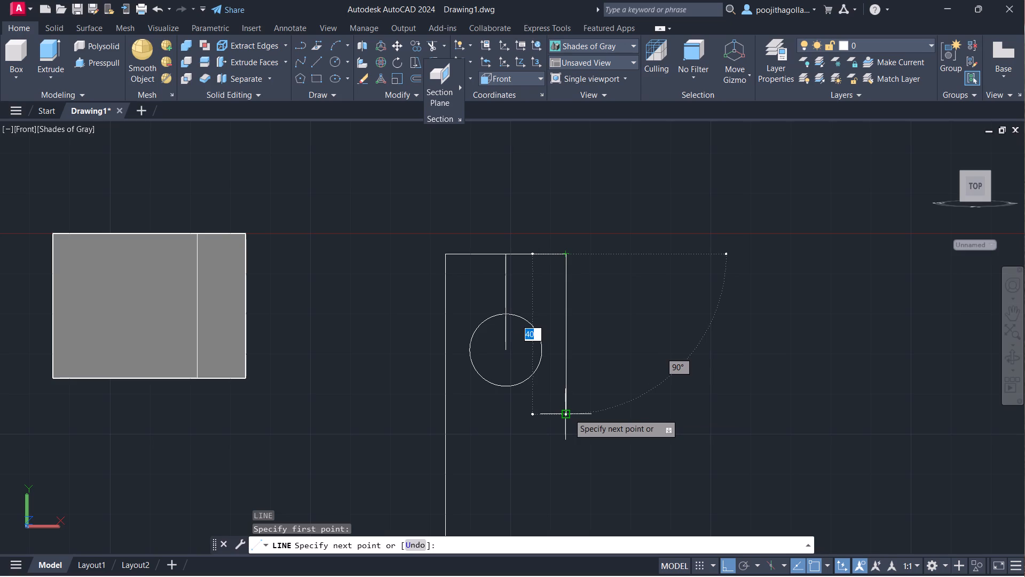
{"action": "key", "text": "Escape"}
Shorten the bottom horizontal line to 15 units by stretching its right endpoint to its midpoint.
{"action": "scroll", "coordinate": [566, 411], "scroll_direction": "down", "scroll_amount": 1}
{"action": "middle_click_drag", "start_coordinate": [565, 411], "coordinate": [512, 335]}
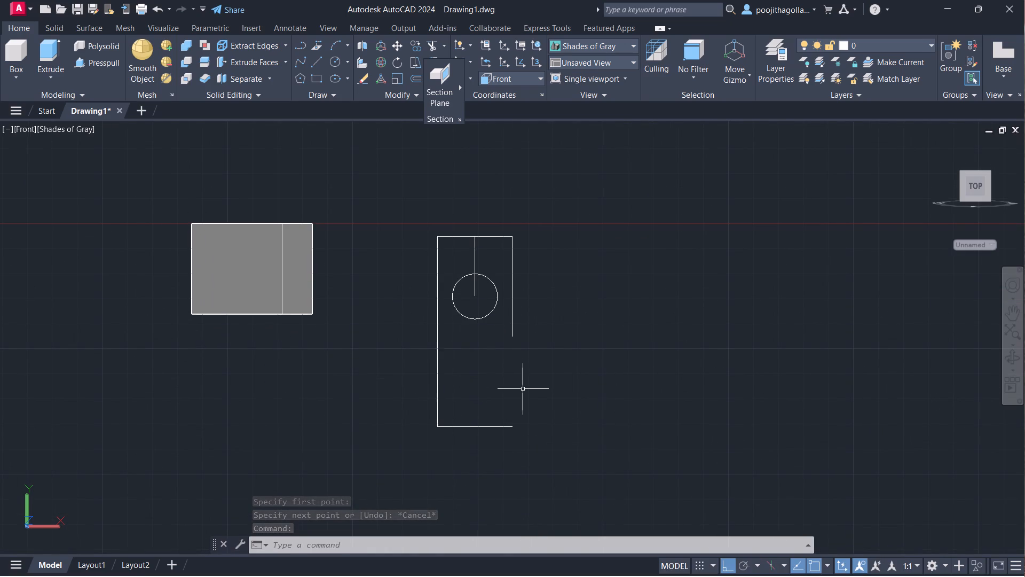
{"action": "left_click", "coordinate": [492, 427]}
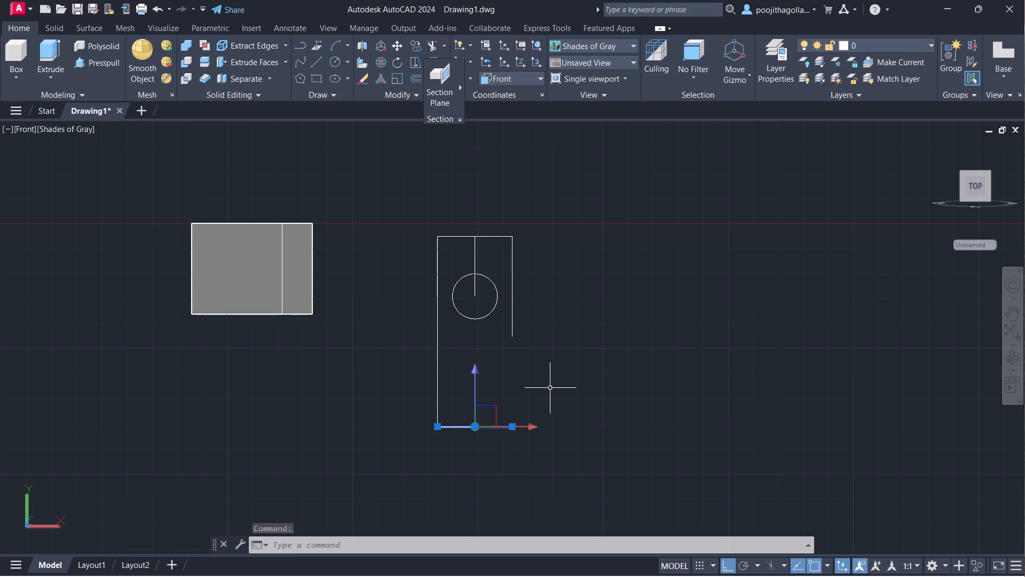
{"action": "left_click", "coordinate": [512, 426]}
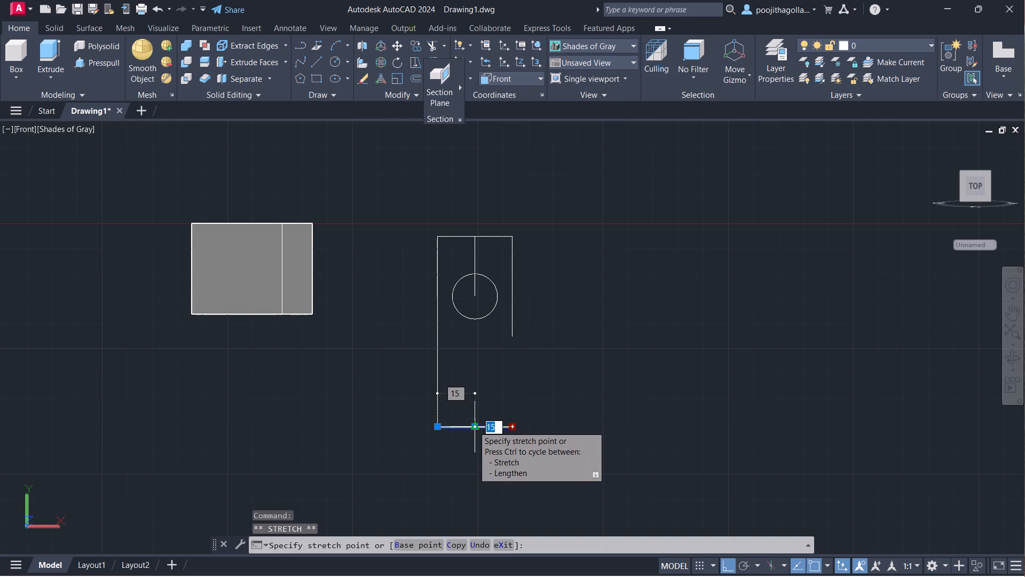
{"action": "left_click", "coordinate": [473, 425]}
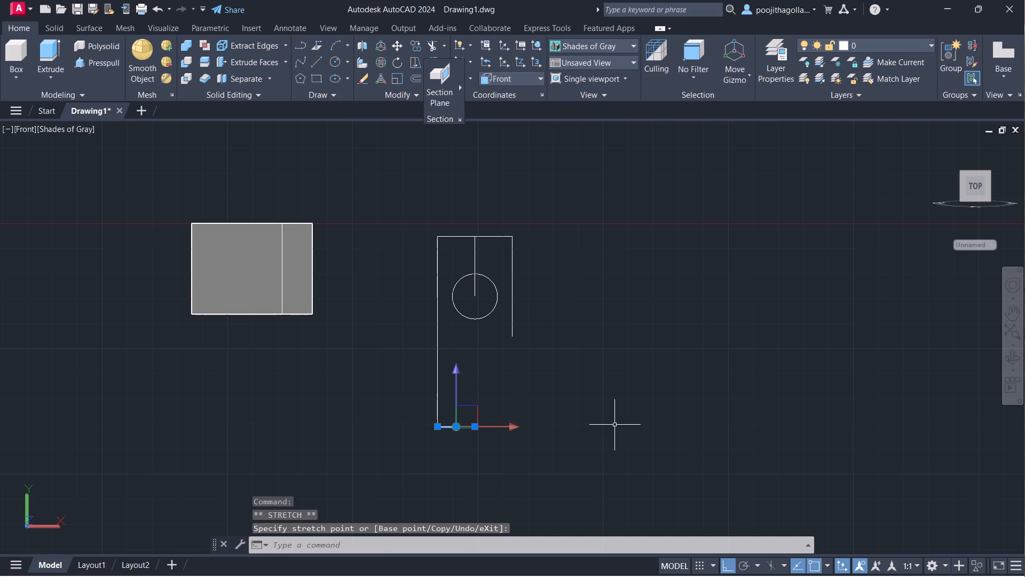
{"action": "key", "text": "Escape"}
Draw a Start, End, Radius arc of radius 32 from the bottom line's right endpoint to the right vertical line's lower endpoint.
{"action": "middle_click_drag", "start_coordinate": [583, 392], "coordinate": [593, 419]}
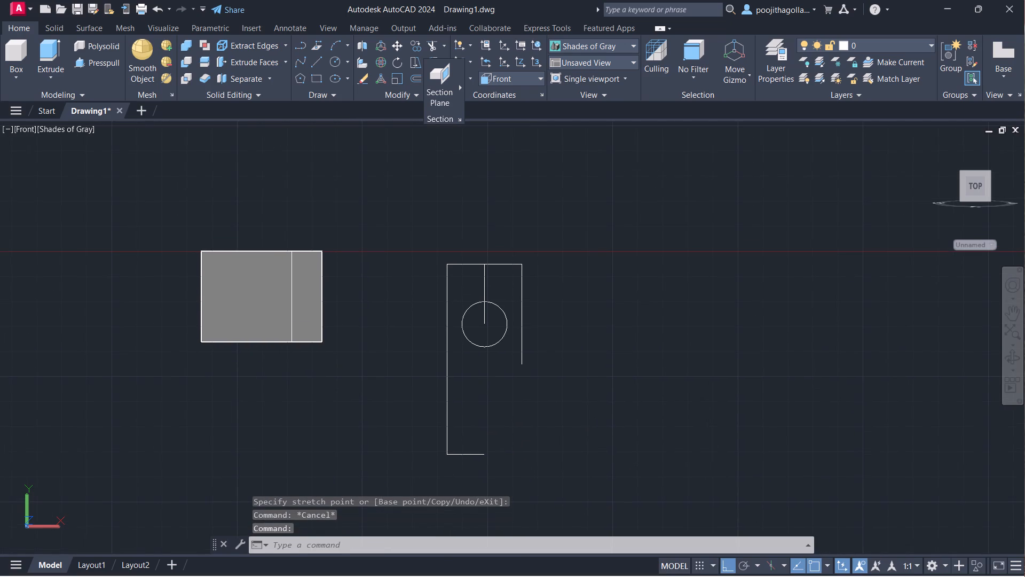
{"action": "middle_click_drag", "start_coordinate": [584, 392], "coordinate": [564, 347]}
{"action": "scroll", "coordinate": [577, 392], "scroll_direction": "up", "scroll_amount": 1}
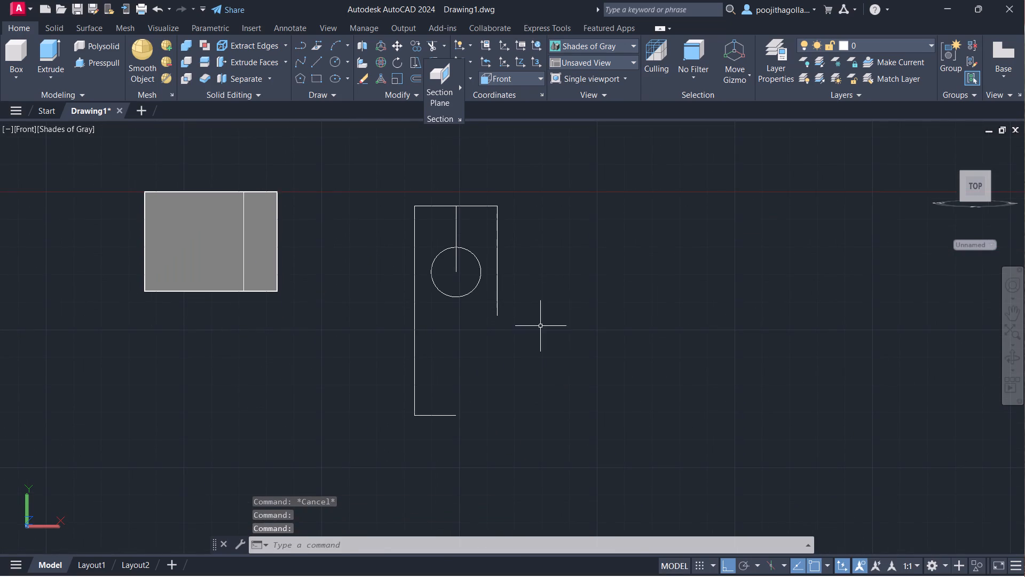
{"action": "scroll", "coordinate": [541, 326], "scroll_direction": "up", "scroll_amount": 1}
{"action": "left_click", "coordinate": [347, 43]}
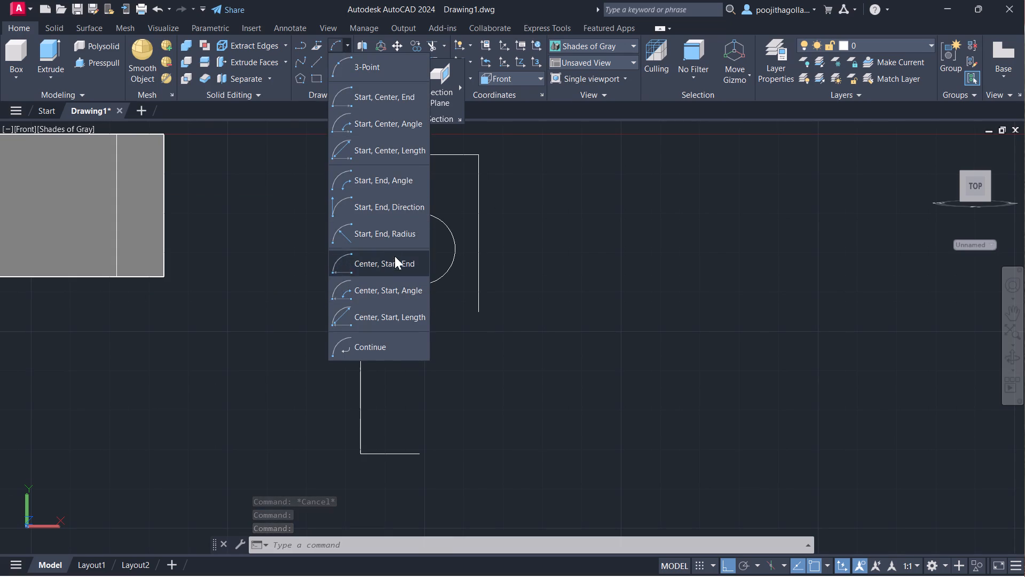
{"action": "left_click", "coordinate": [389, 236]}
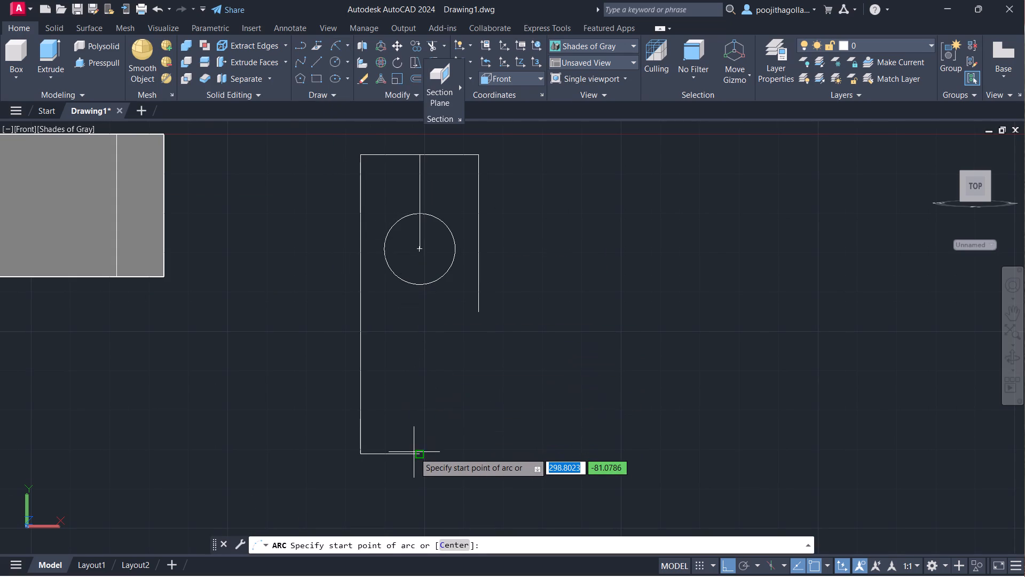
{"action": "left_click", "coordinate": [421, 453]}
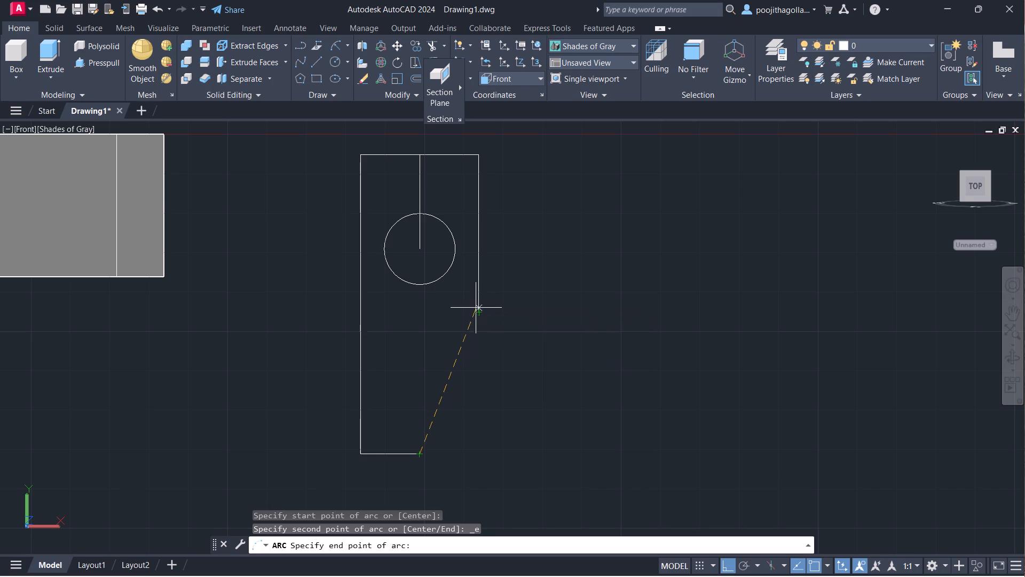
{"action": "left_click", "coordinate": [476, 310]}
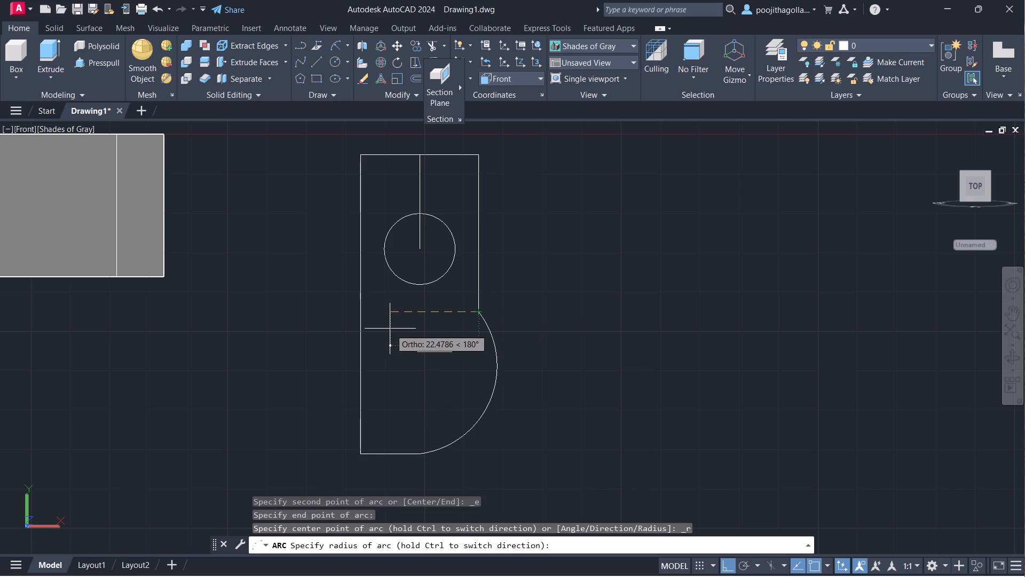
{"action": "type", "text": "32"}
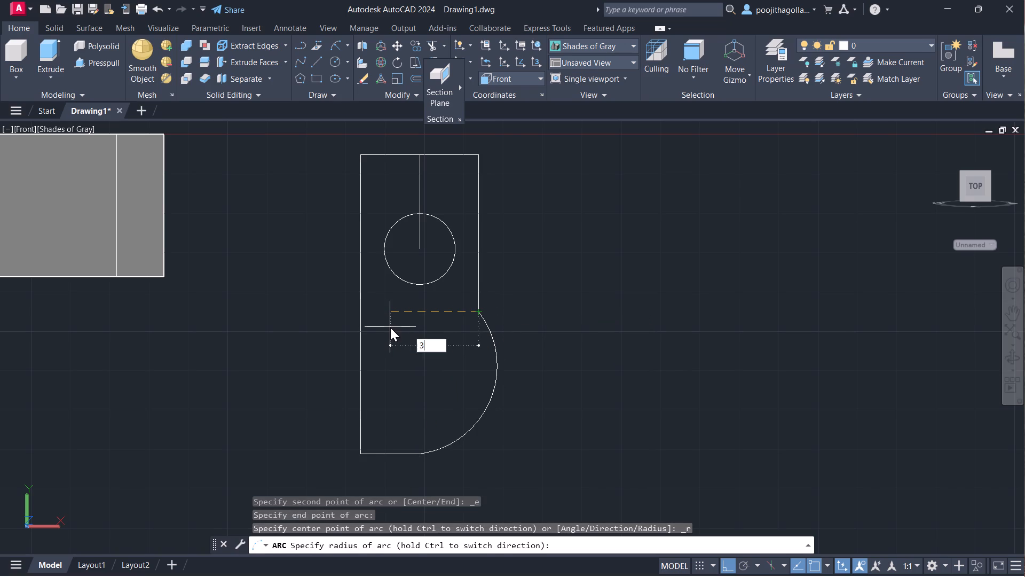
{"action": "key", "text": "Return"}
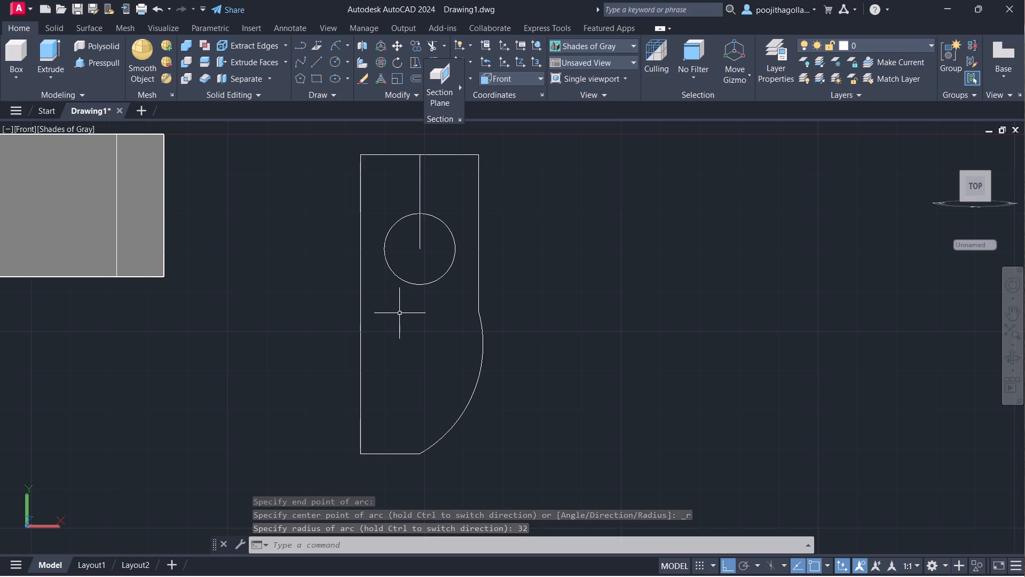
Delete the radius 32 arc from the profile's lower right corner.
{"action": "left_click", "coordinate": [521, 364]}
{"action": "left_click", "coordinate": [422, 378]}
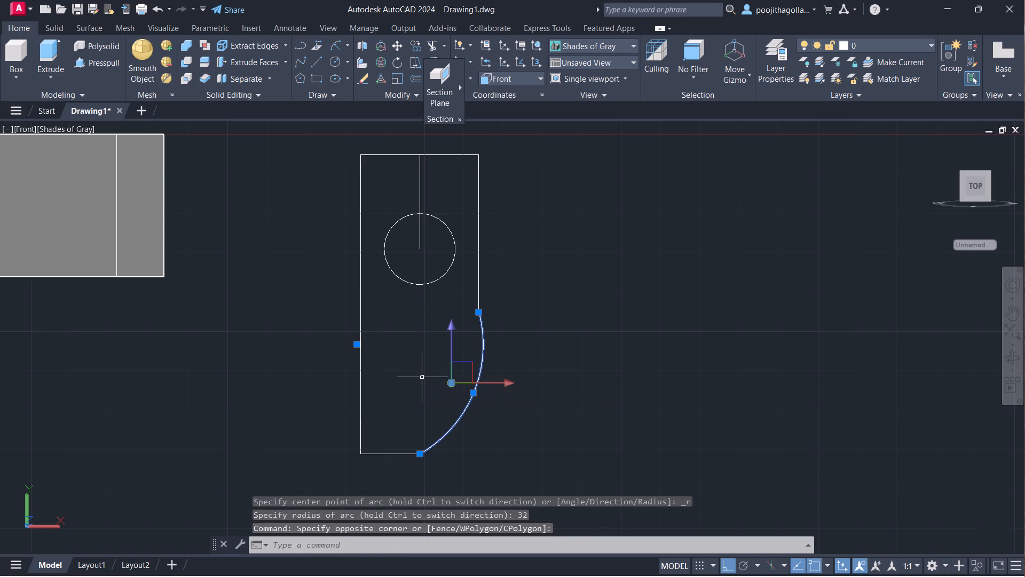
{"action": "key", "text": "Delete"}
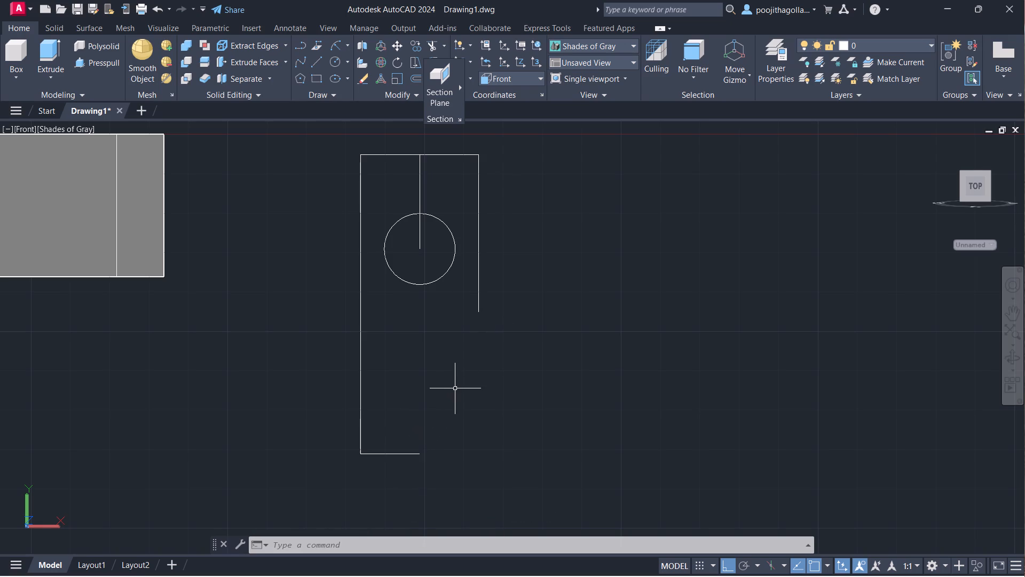
Close the profile's lower right corner with a 15-unit horizontal line and a 36-unit vertical line ending at the right side's lower endpoint.
{"action": "key", "text": "l"}
{"action": "key", "text": "Return"}
{"action": "left_click", "coordinate": [420, 454]}
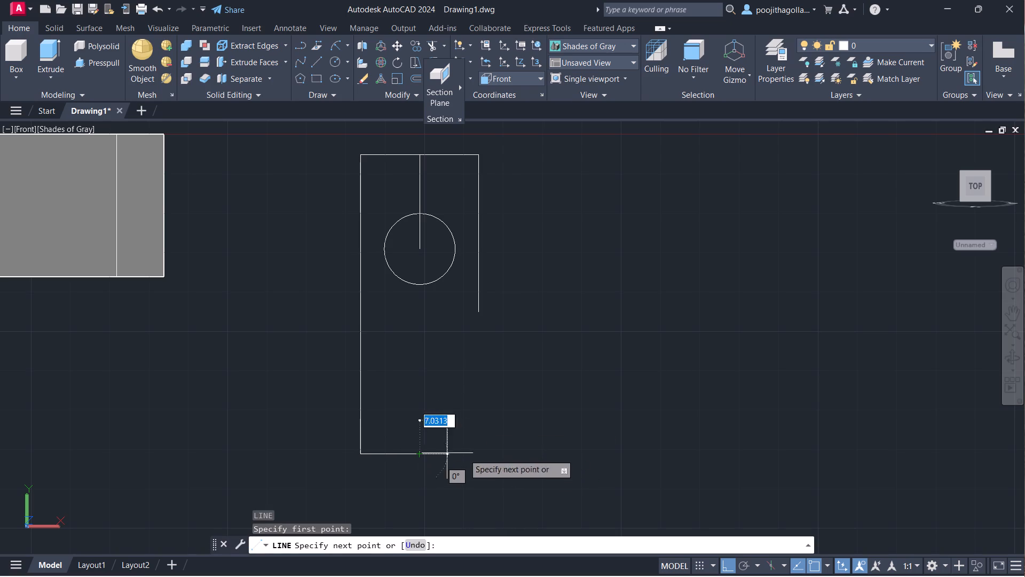
{"action": "type", "text": "15"}
{"action": "key", "text": "Return"}
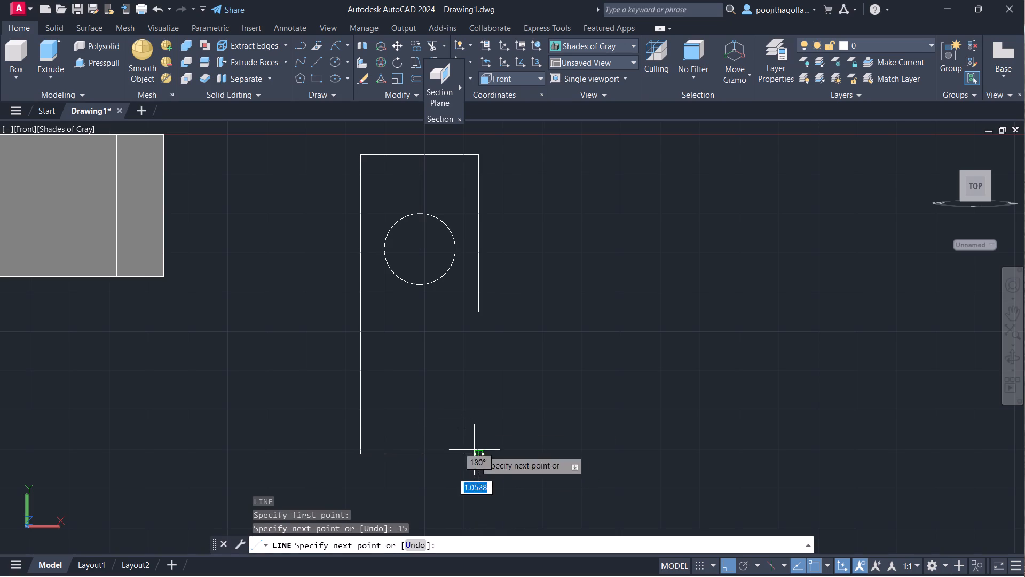
{"action": "left_click", "coordinate": [479, 311]}
{"action": "key", "text": "Escape"}
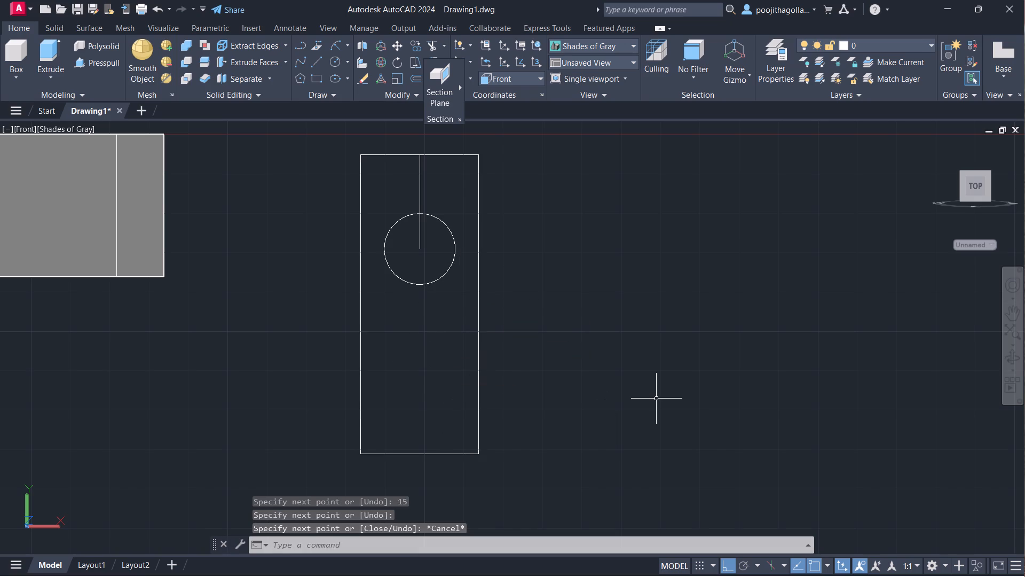
Set the Fillet radius to 32 and try to pick the bottom edge's right segment as the first object.
{"action": "key", "text": "f"}
{"action": "key", "text": "Return"}
{"action": "key", "text": "r"}
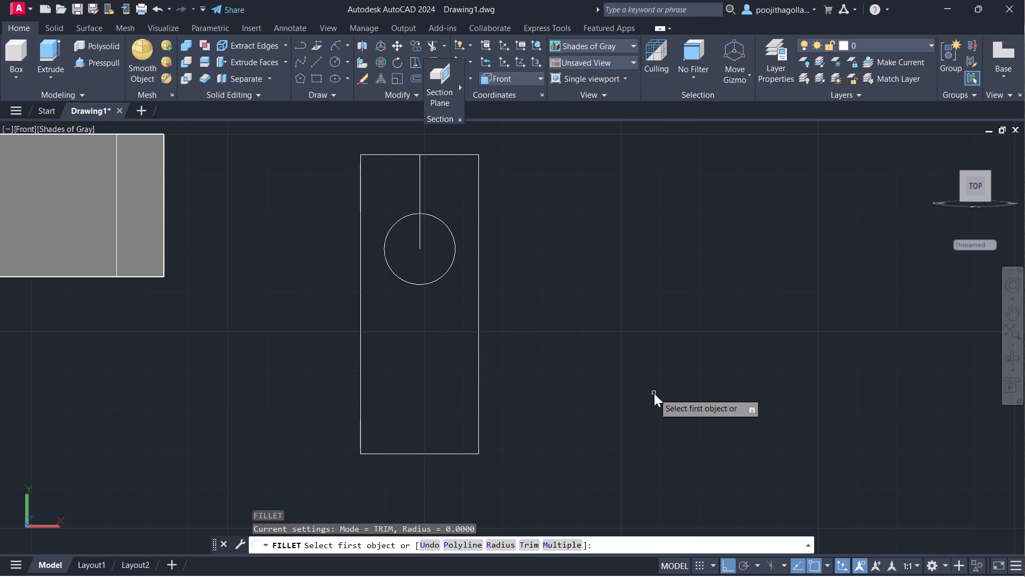
{"action": "key", "text": "Return"}
{"action": "key", "text": "3"}
{"action": "key", "text": "2"}
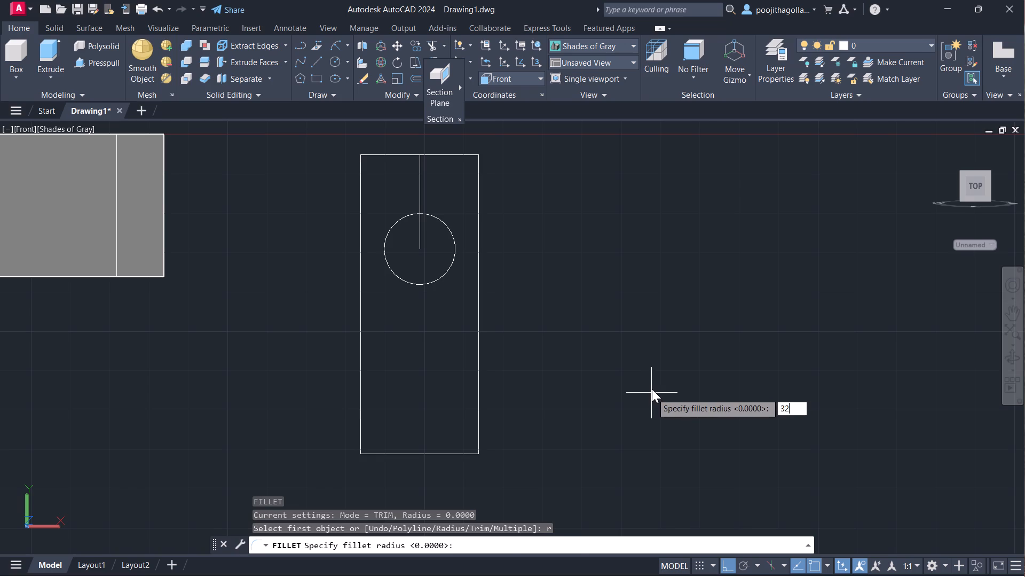
{"action": "key", "text": "Return"}
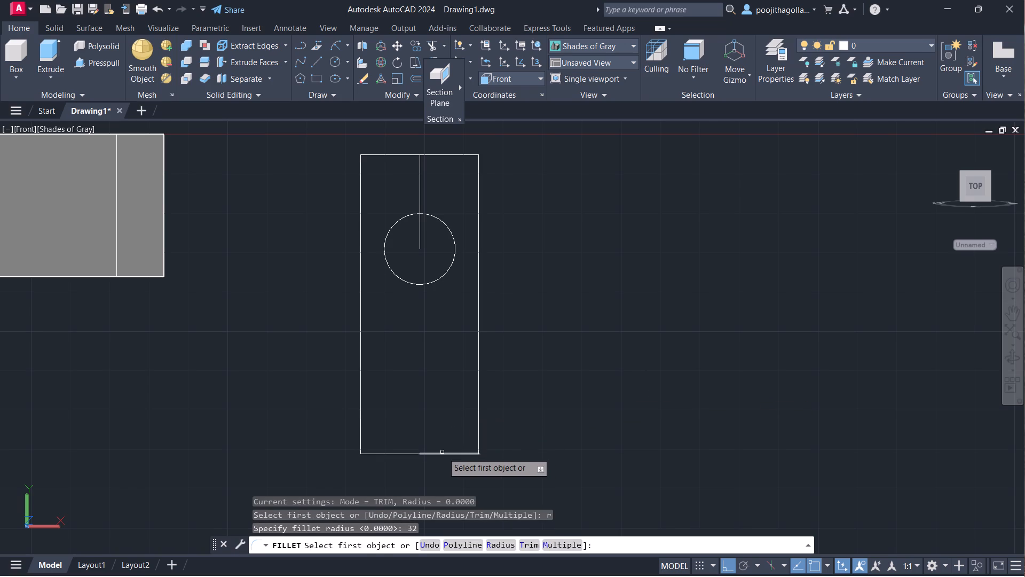
{"action": "left_click", "coordinate": [443, 451]}
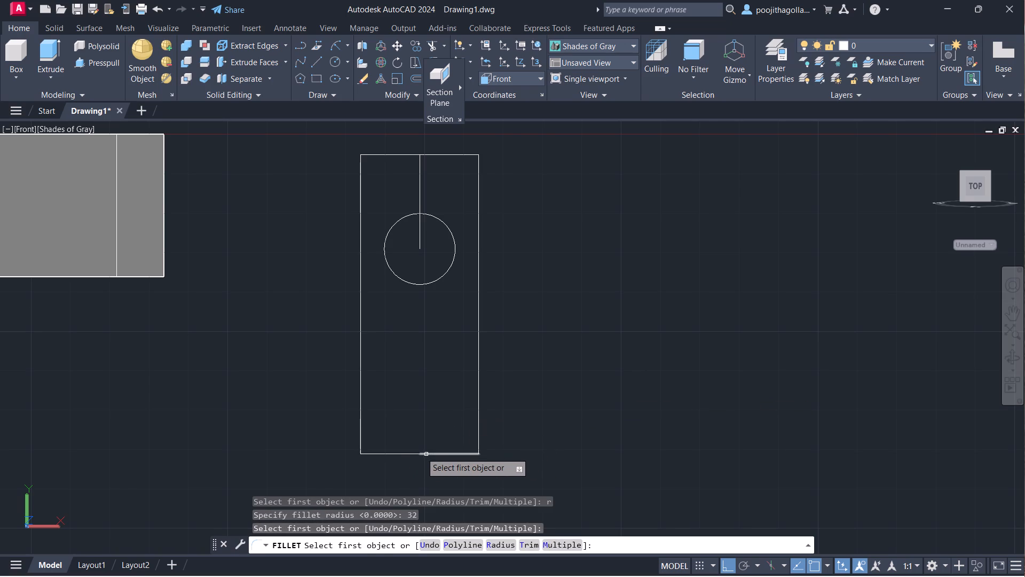
{"action": "key", "text": "Escape"}
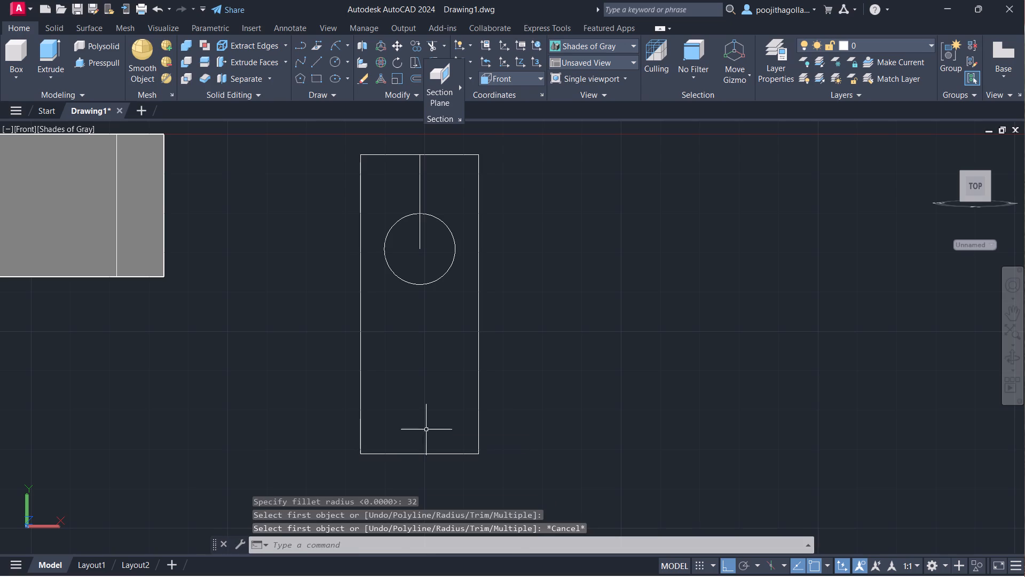
Join the two collinear segments of the profile's bottom edge into one line.
{"action": "left_click_drag", "start_coordinate": [435, 431], "coordinate": [437, 440]}
{"action": "left_click", "coordinate": [399, 473]}
{"action": "left_click", "coordinate": [487, 387]}
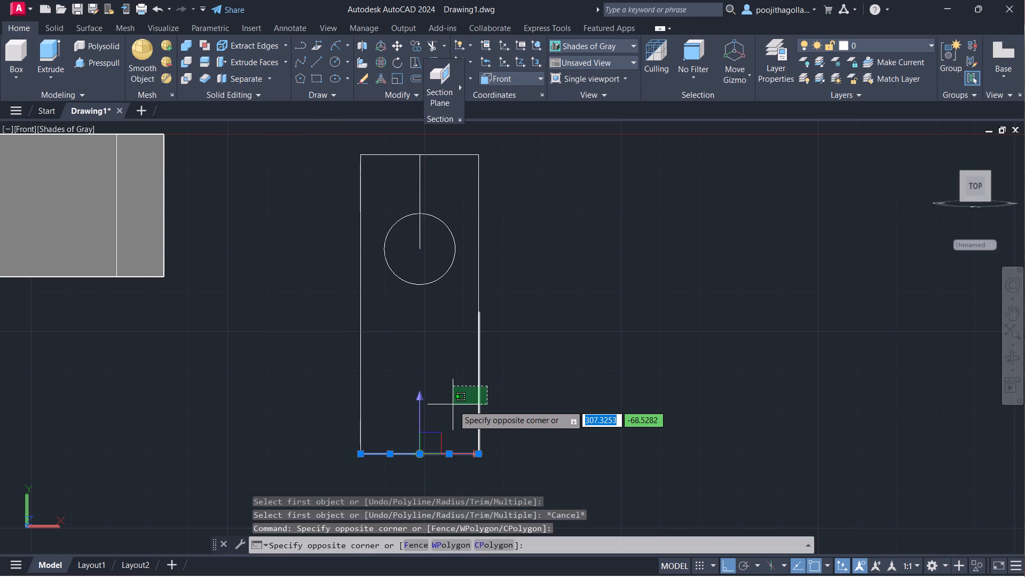
{"action": "key", "text": "Escape"}
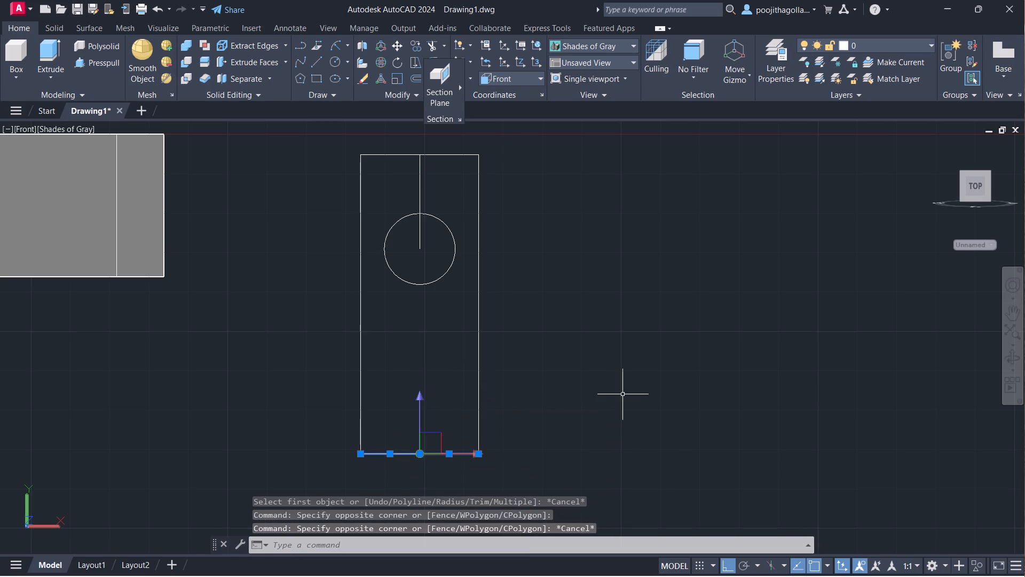
{"action": "key", "text": "j"}
{"action": "key", "text": "Return"}
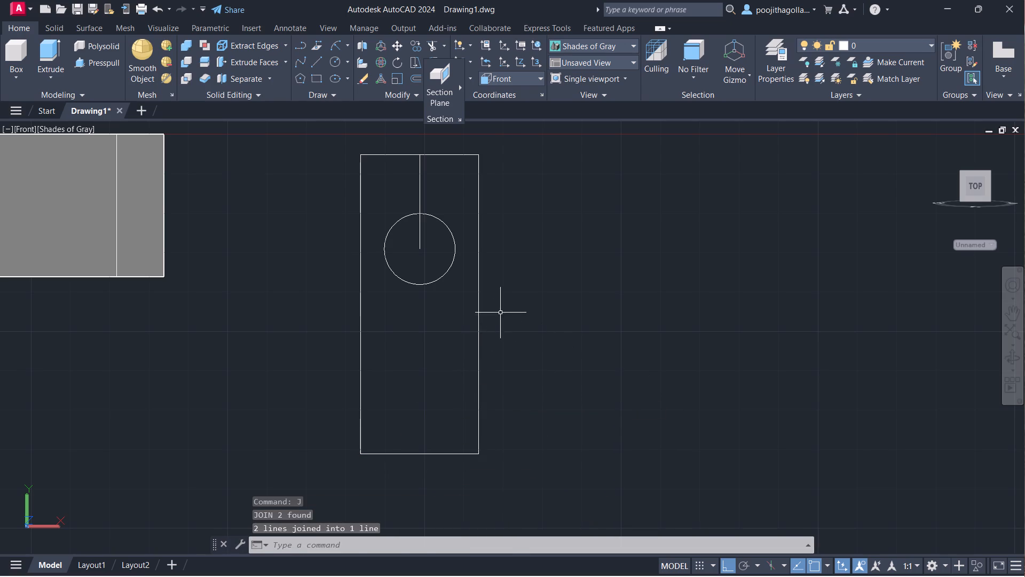
Select the vertical segments on the profile's right side with a crossing window.
{"action": "left_click_drag", "start_coordinate": [500, 310], "coordinate": [488, 324]}
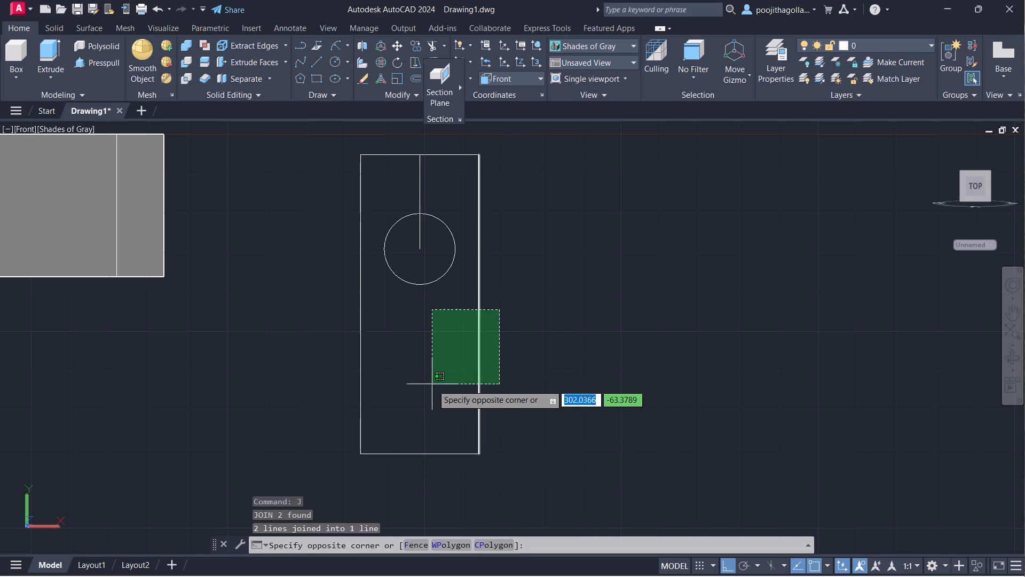
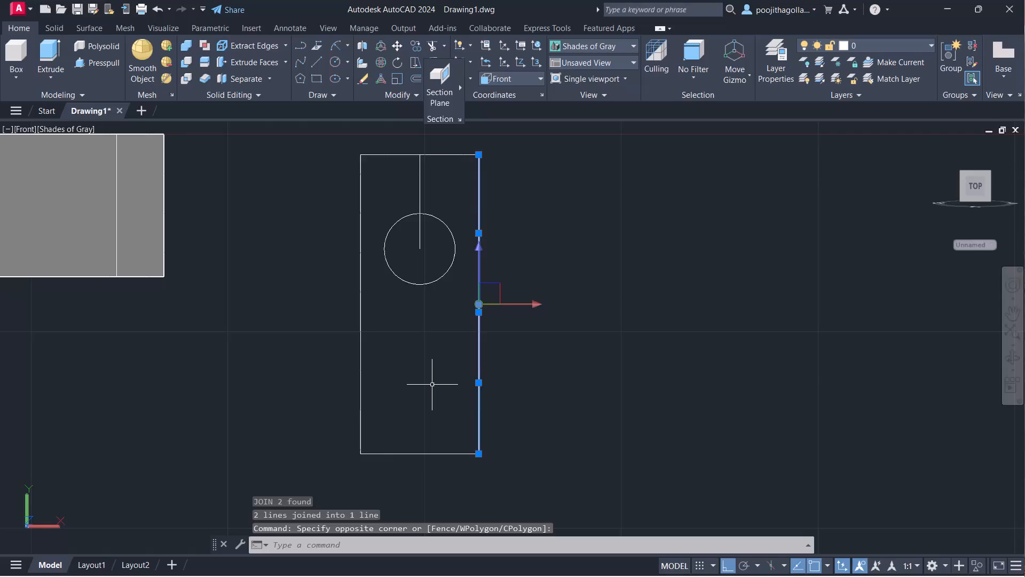
Join the selected vertical segments on the profile's right side into one line.
{"action": "key", "text": "j"}
{"action": "key", "text": "Return"}
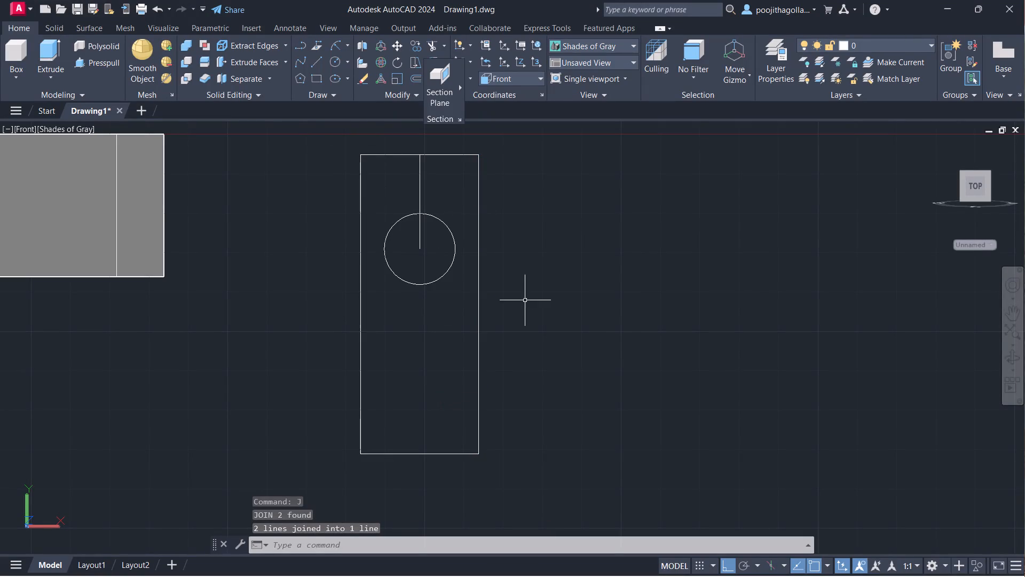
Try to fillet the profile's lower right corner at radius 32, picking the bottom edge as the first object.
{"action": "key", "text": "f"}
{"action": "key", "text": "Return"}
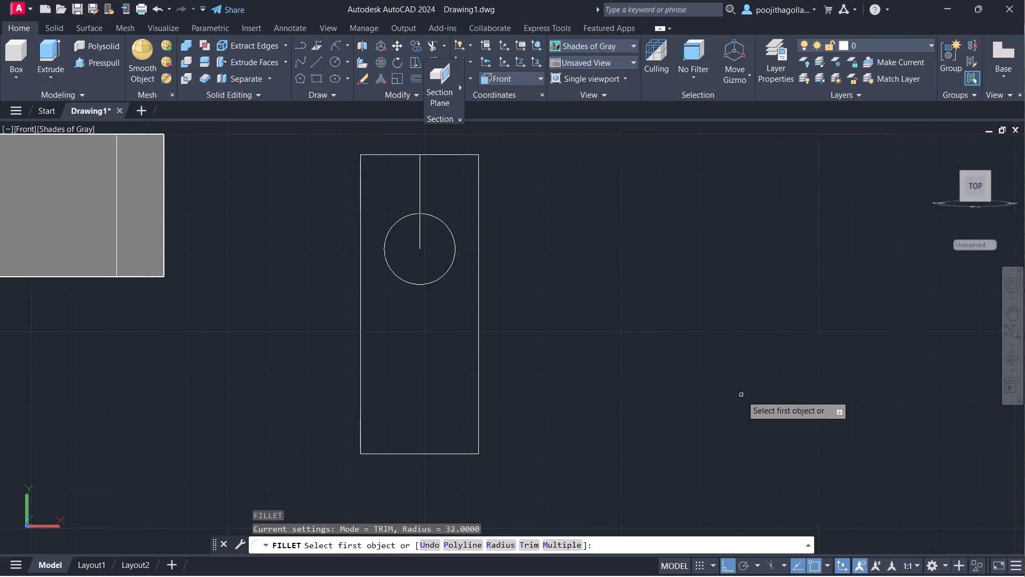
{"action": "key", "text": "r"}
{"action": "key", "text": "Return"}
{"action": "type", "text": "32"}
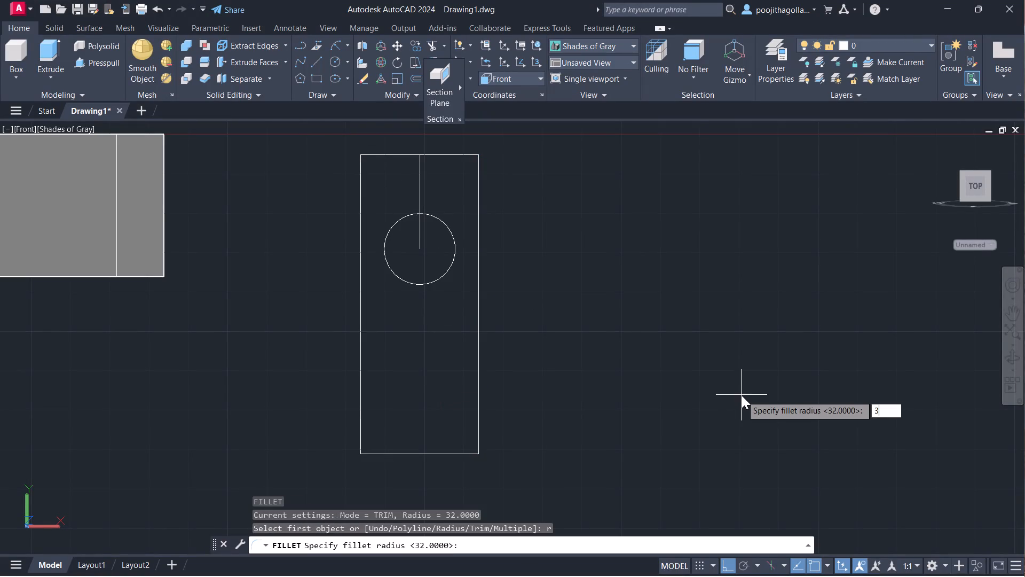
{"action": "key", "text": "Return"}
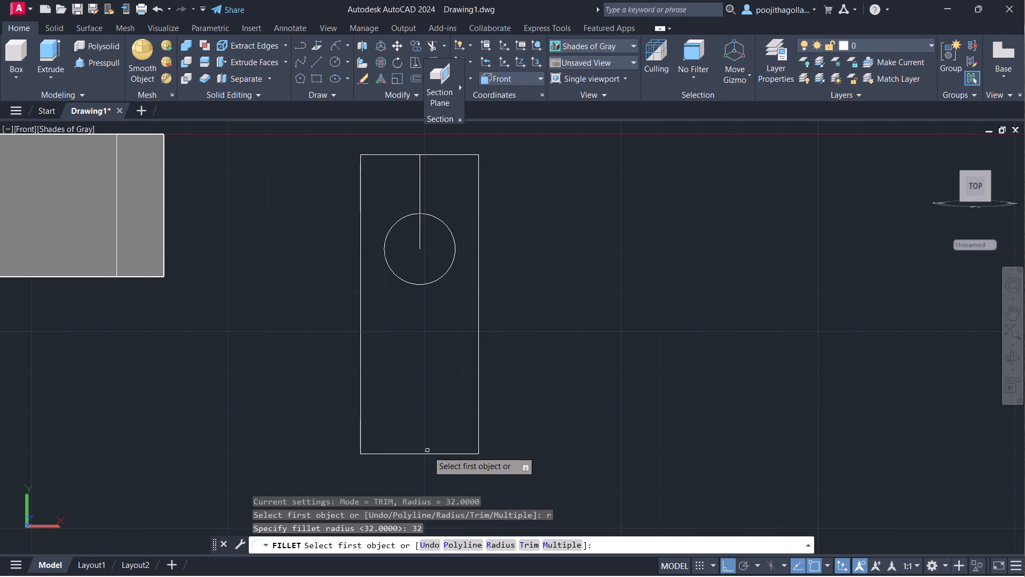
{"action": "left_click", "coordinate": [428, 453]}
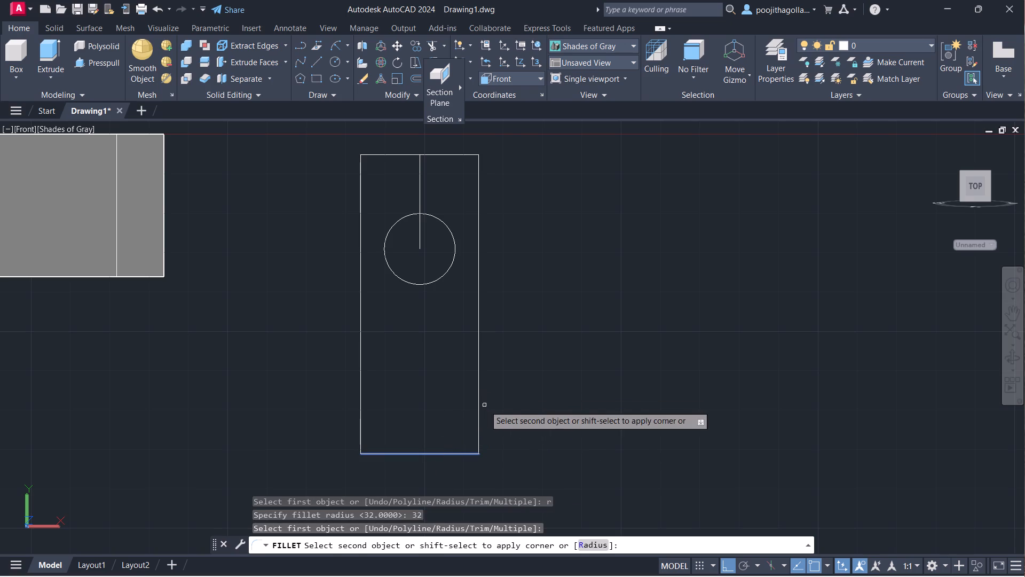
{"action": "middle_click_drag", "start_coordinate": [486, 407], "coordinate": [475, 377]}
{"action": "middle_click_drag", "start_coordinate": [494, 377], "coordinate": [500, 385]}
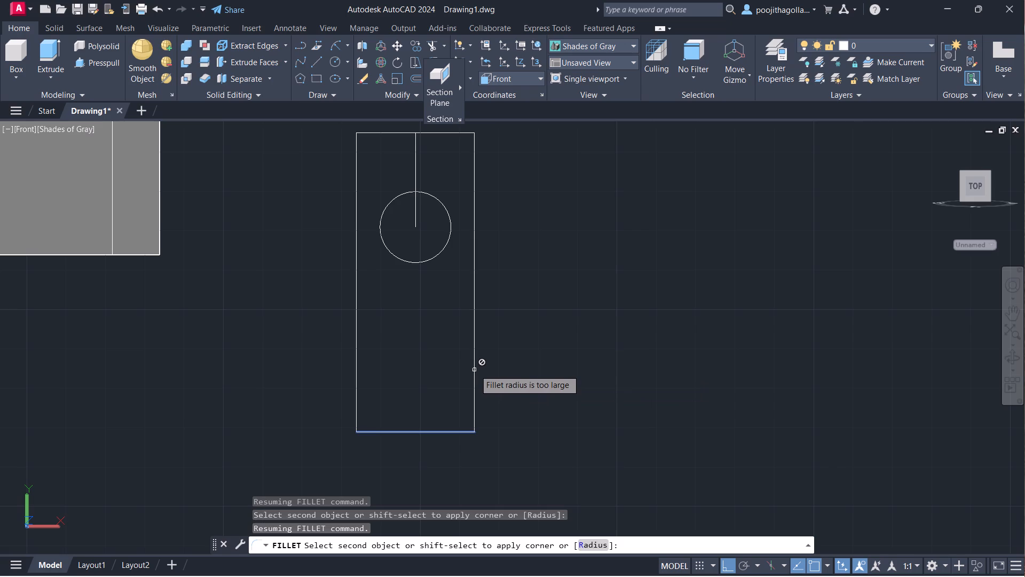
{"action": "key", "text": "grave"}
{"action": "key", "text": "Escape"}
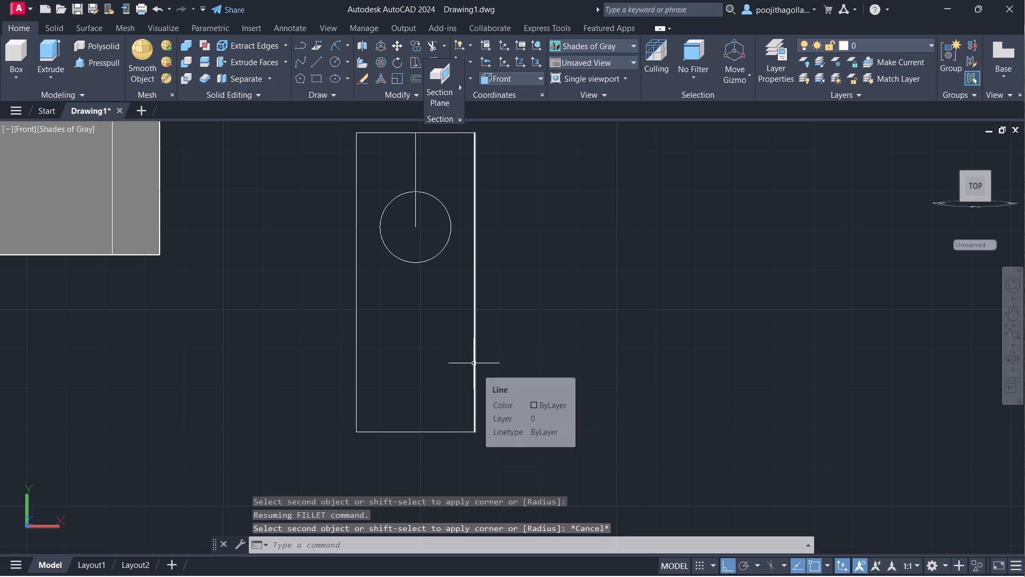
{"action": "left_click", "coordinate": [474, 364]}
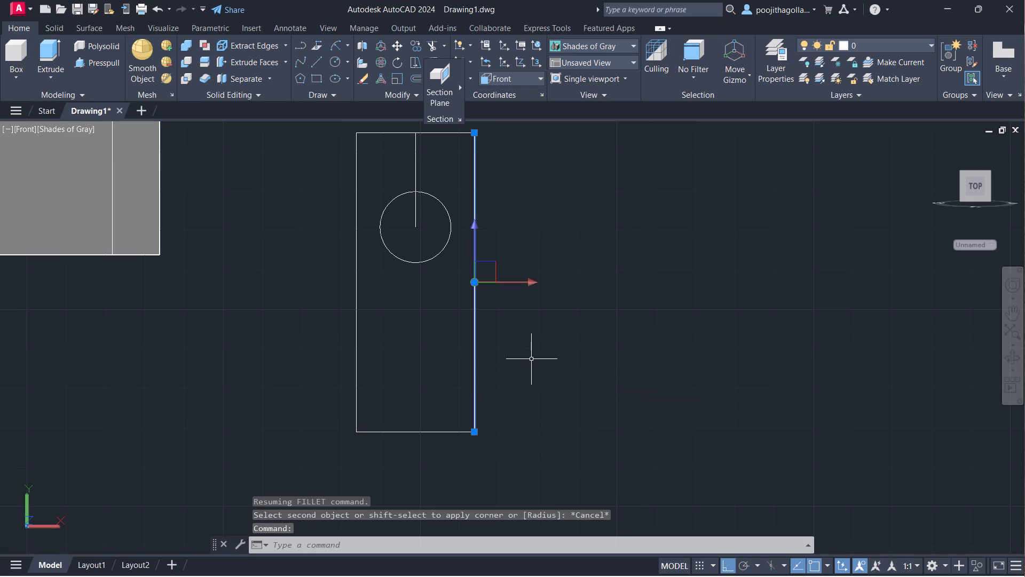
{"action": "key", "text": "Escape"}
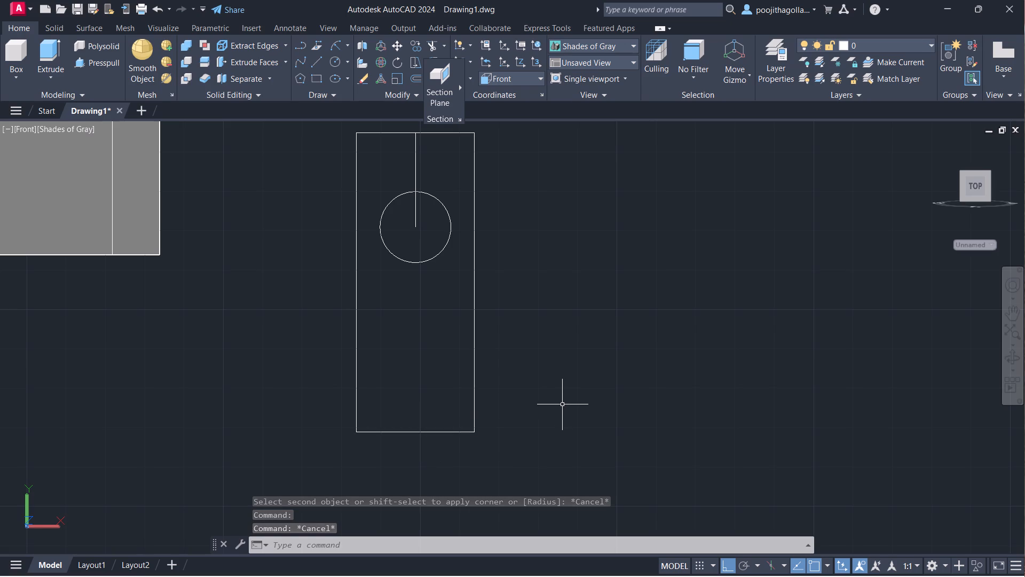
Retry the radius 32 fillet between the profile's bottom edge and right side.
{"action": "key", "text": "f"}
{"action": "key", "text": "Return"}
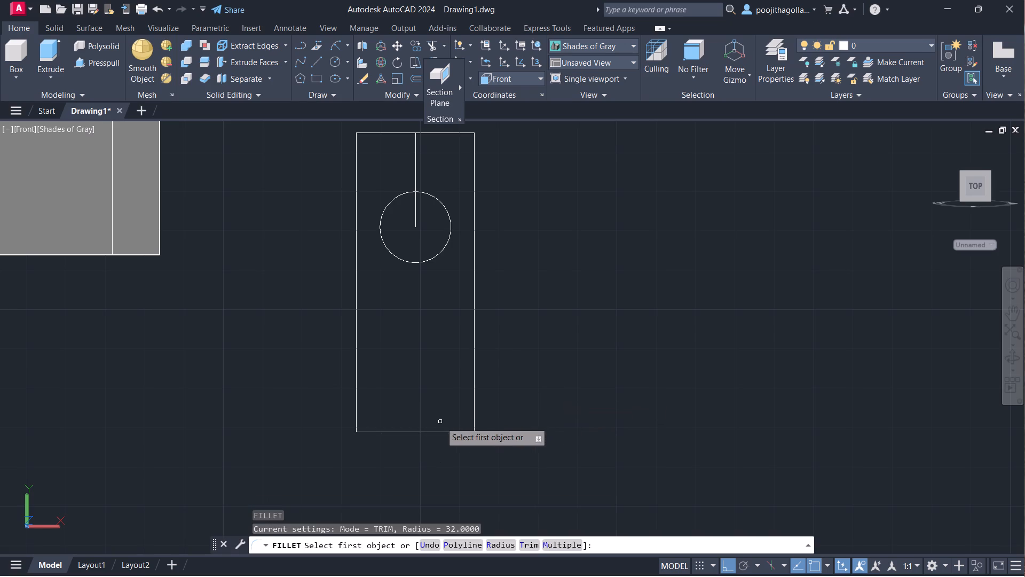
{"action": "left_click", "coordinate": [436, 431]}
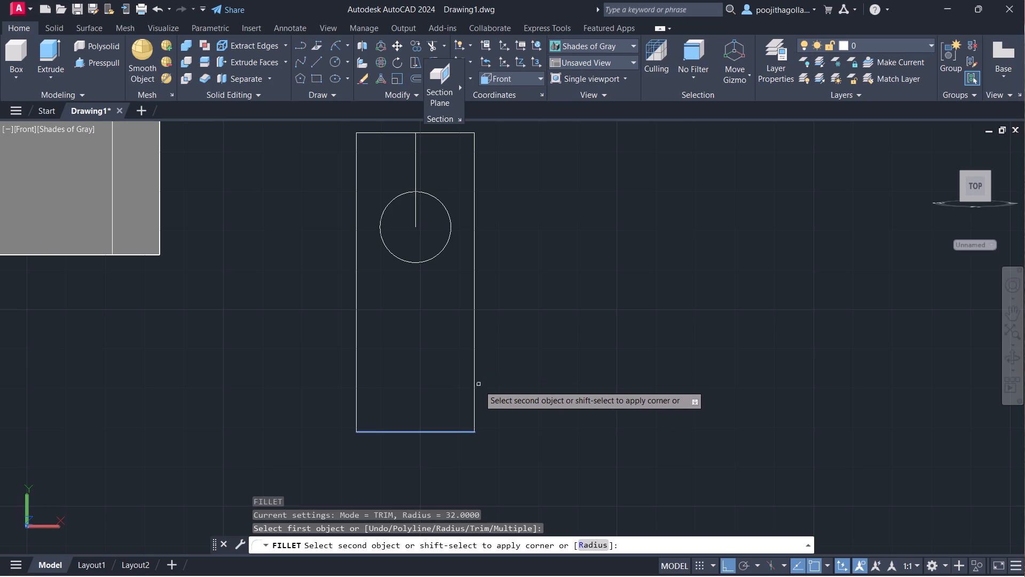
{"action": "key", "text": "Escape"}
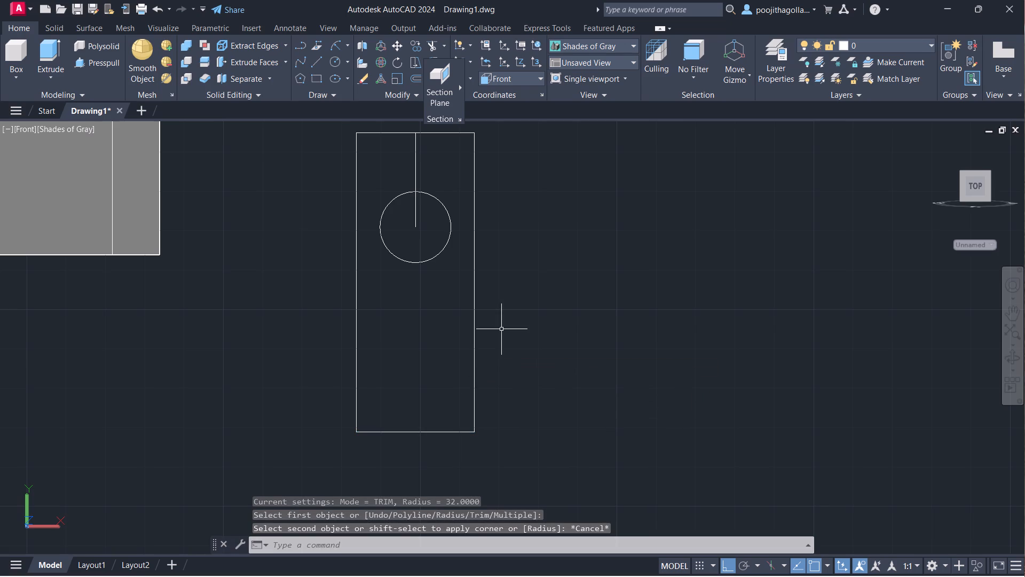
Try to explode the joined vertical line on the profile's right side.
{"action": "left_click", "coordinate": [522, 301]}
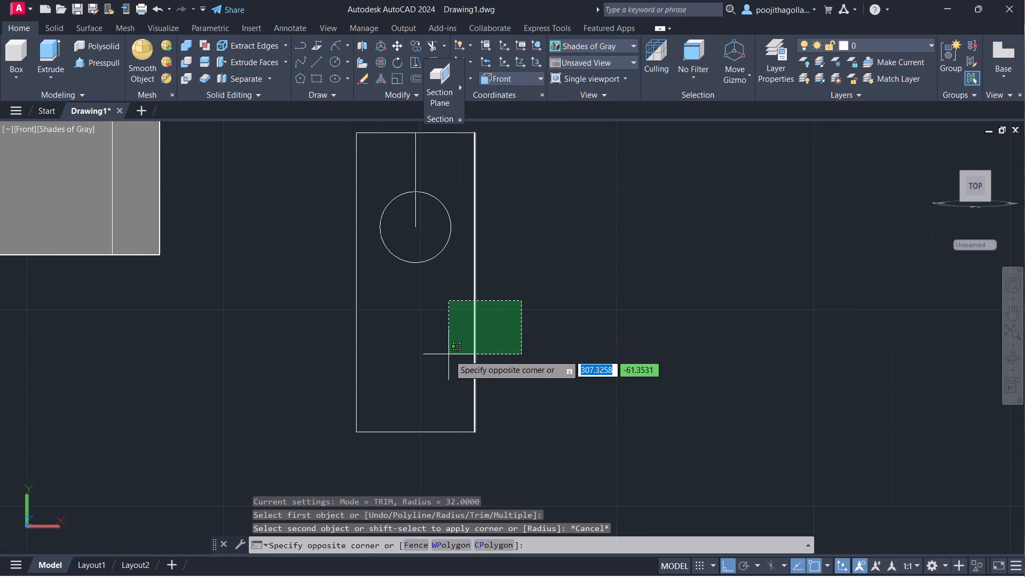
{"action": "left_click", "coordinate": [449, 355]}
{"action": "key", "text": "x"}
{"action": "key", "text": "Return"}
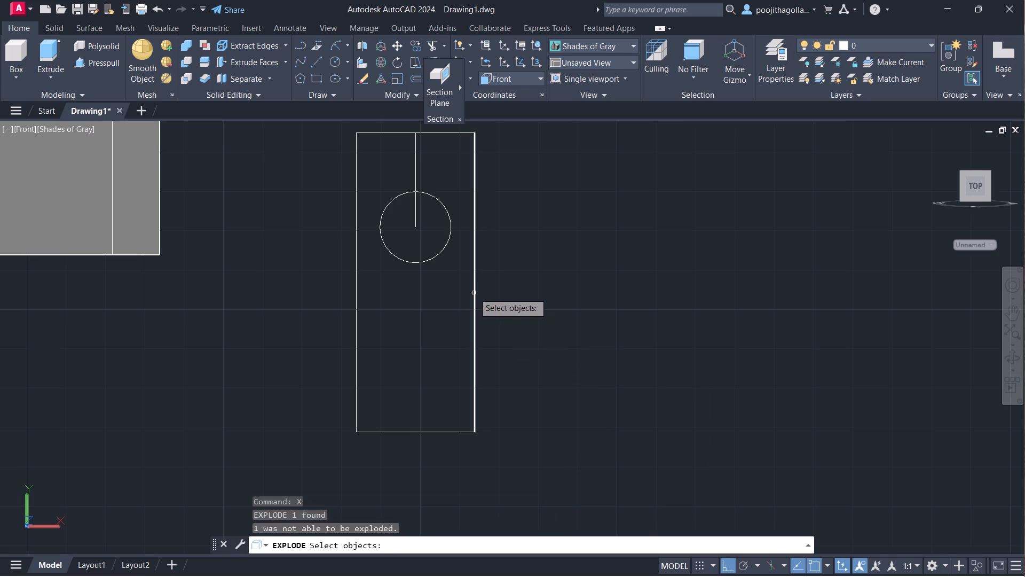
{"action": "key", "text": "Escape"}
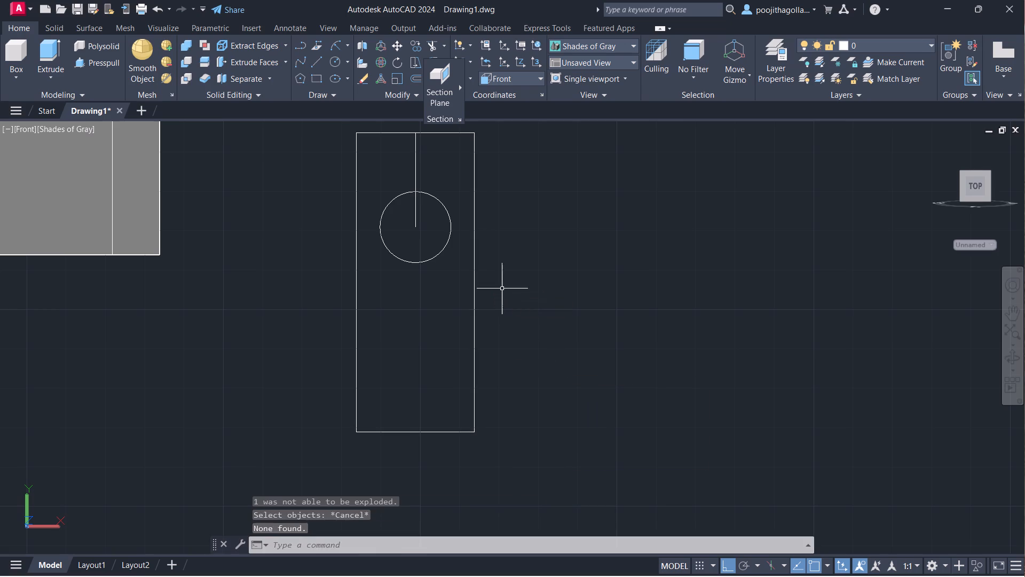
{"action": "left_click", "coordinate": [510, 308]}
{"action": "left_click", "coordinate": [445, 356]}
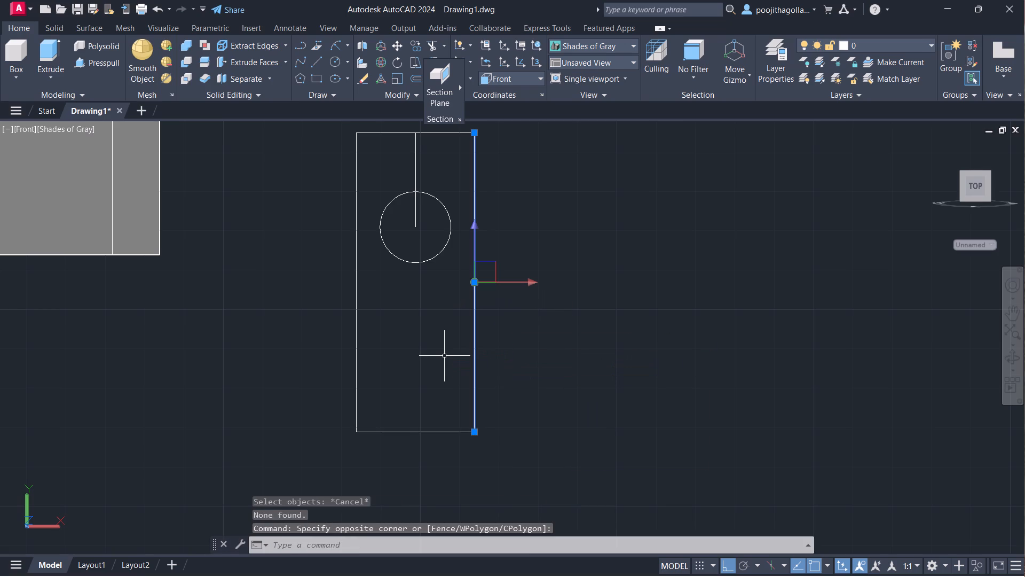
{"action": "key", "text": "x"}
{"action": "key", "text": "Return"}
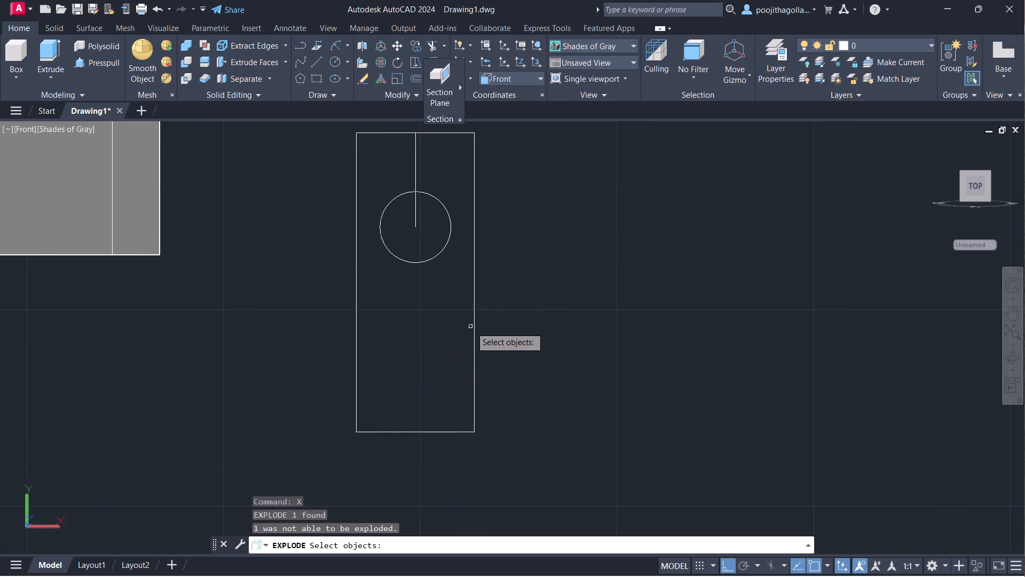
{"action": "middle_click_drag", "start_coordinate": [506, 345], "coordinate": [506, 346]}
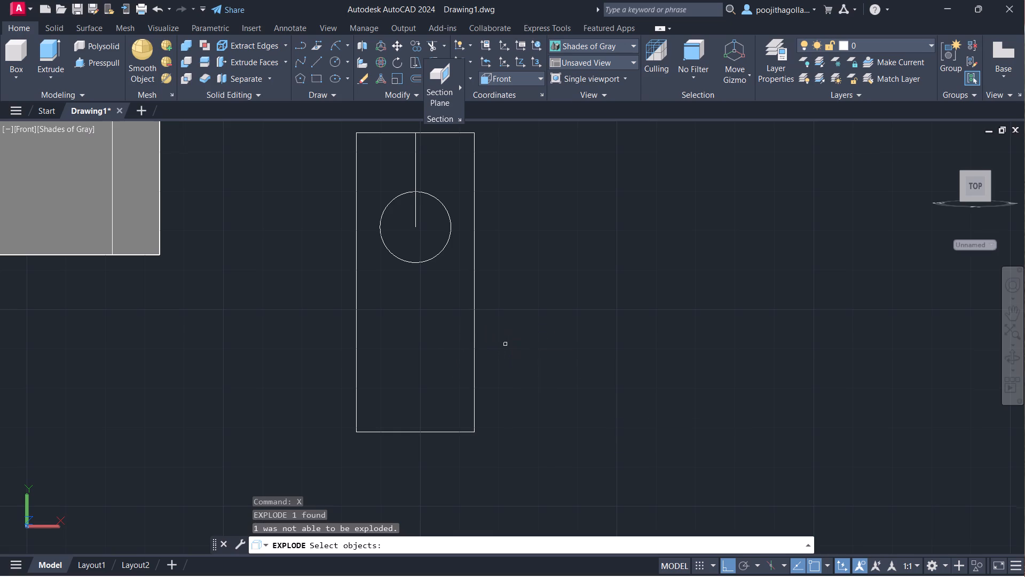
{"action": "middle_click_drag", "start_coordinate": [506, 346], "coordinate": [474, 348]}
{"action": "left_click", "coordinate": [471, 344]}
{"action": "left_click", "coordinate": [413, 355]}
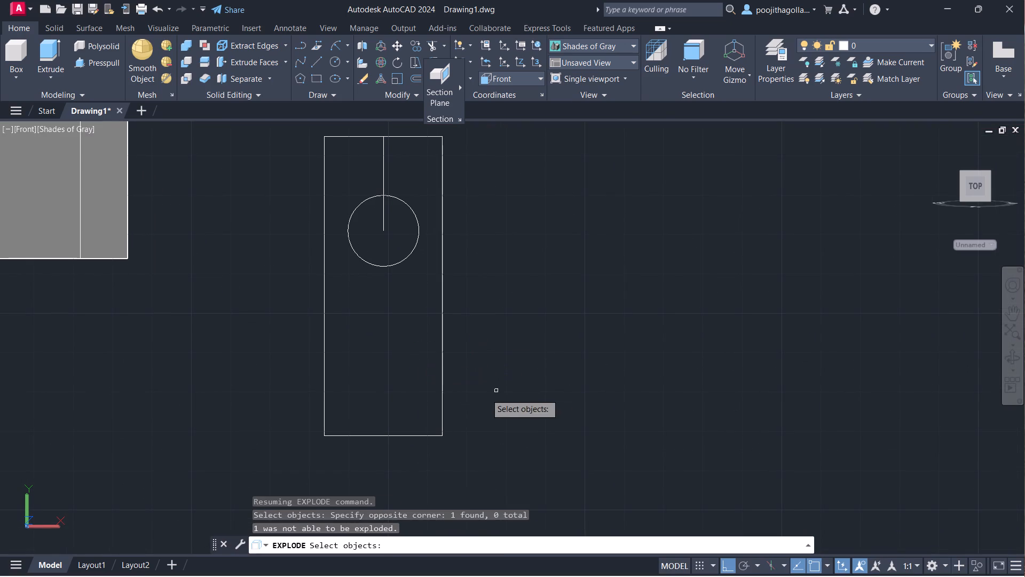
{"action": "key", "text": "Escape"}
Shorten the profile's right vertical line by stretching its lower endpoint 36 units upward.
{"action": "left_click", "coordinate": [466, 377]}
{"action": "left_click", "coordinate": [400, 378]}
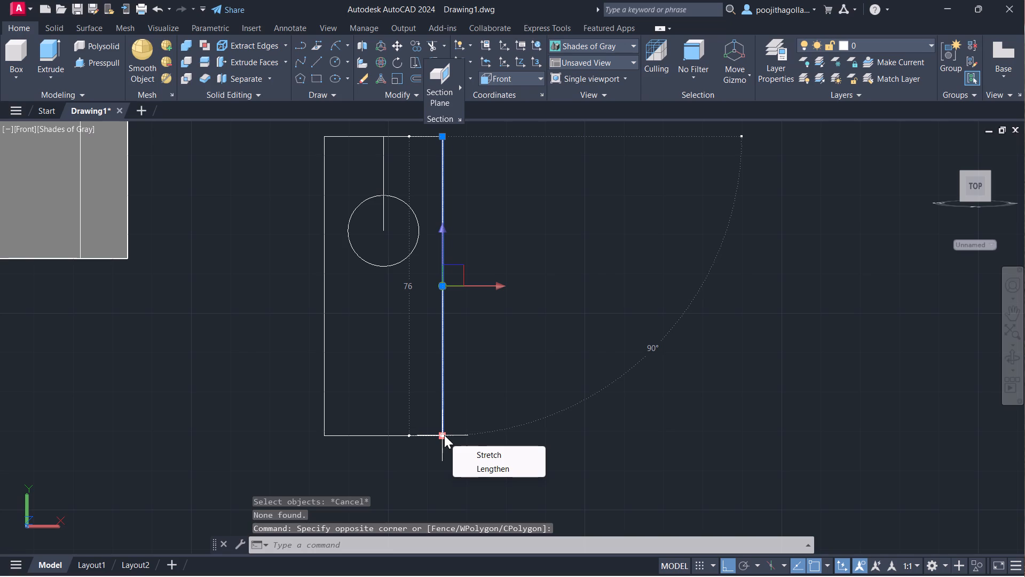
{"action": "left_click", "coordinate": [443, 435]}
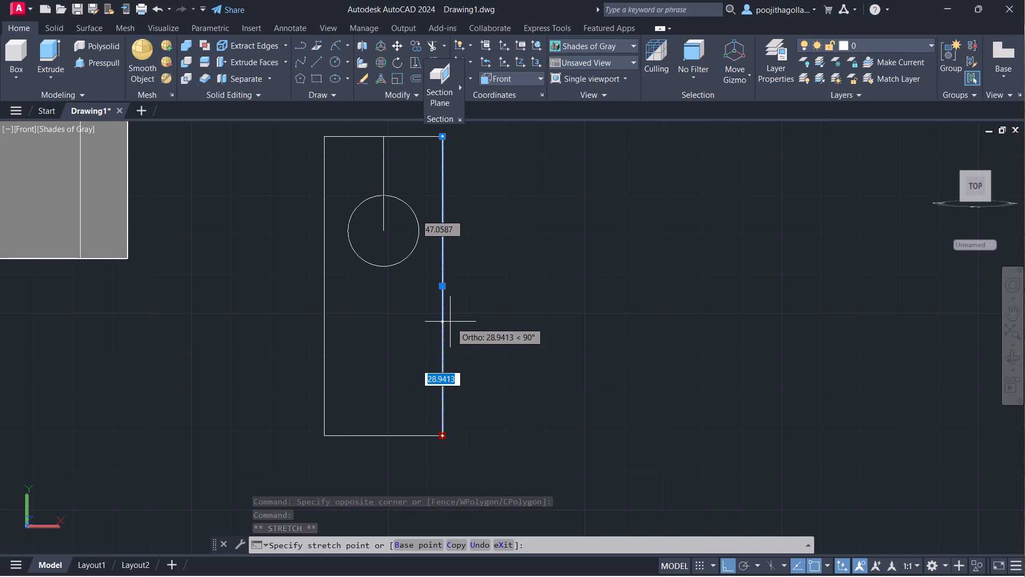
{"action": "type", "text": "36"}
{"action": "key", "text": "Return"}
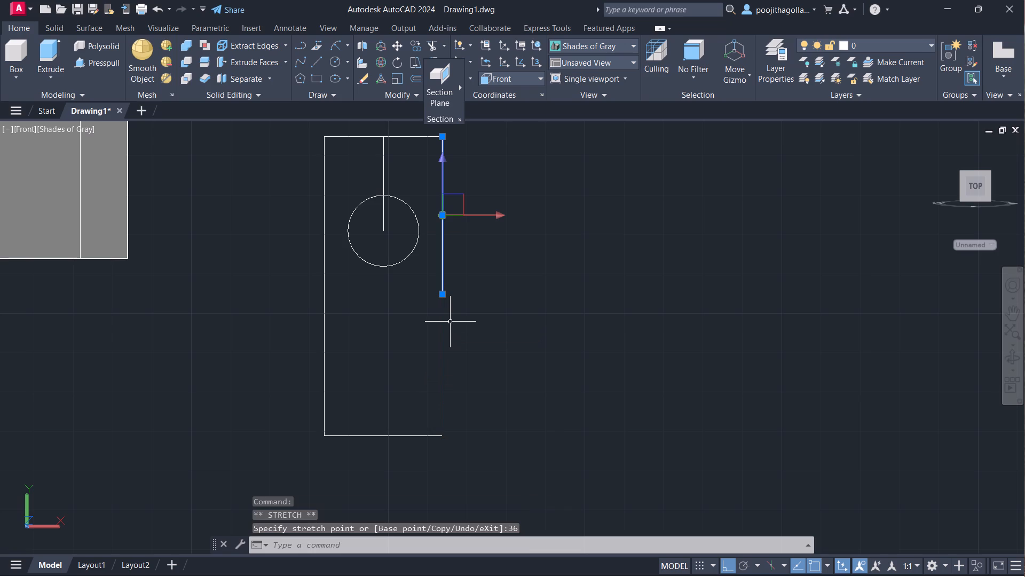
{"action": "key", "text": "Escape"}
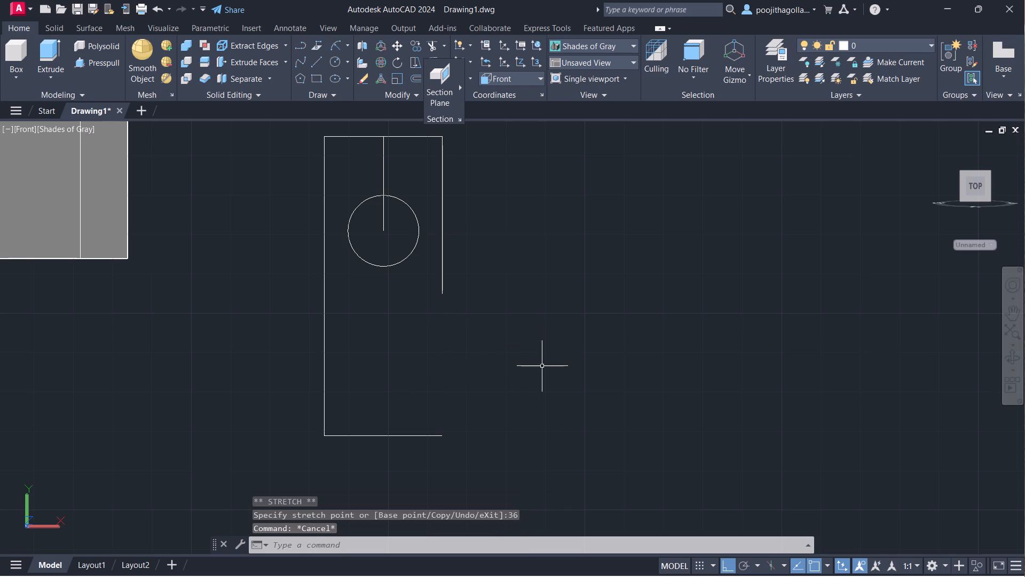
Shorten the profile's bottom edge to about 12 units by stretching its right endpoint toward the left side.
{"action": "middle_click_drag", "start_coordinate": [548, 354], "coordinate": [557, 391]}
{"action": "middle_click_drag", "start_coordinate": [517, 403], "coordinate": [499, 349]}
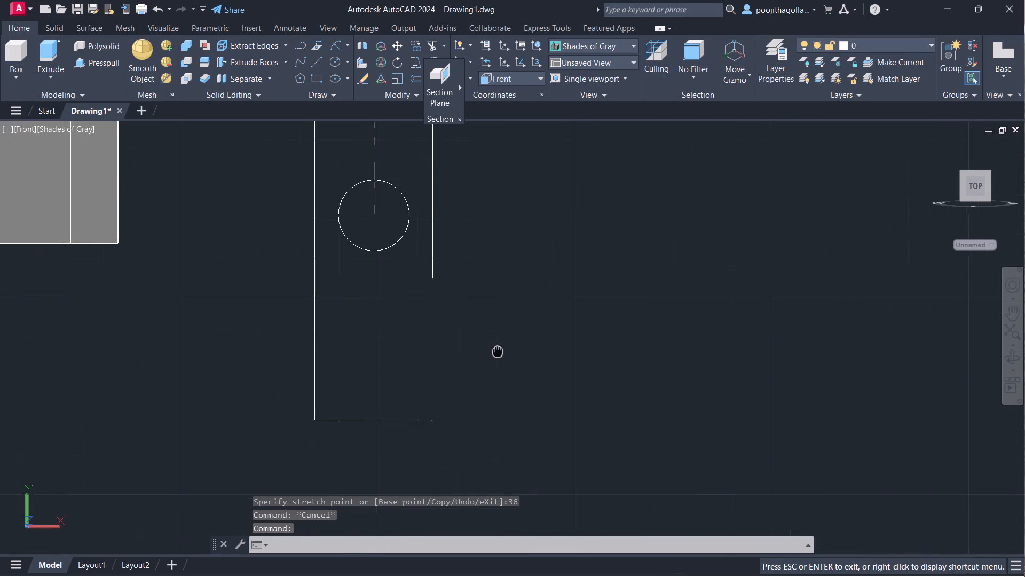
{"action": "middle_click_drag", "start_coordinate": [499, 349], "coordinate": [501, 346]}
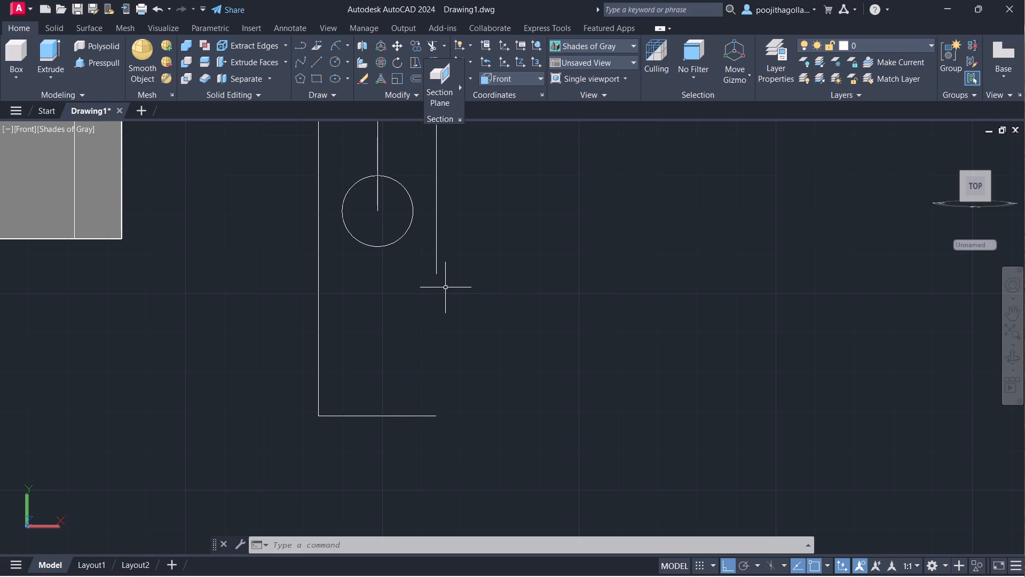
{"action": "middle_click_drag", "start_coordinate": [454, 292], "coordinate": [445, 318]}
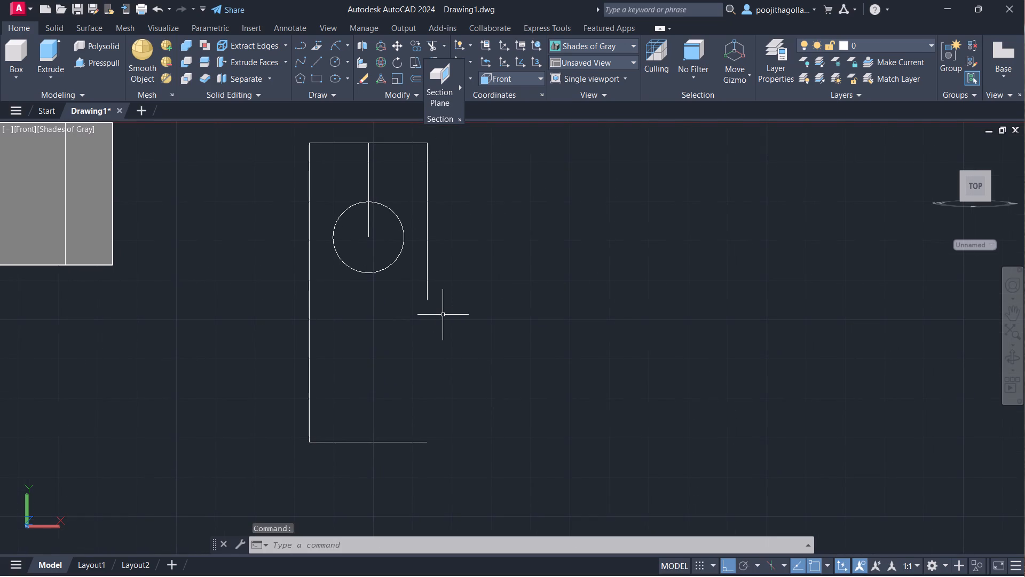
{"action": "middle_click_drag", "start_coordinate": [443, 315], "coordinate": [430, 274]}
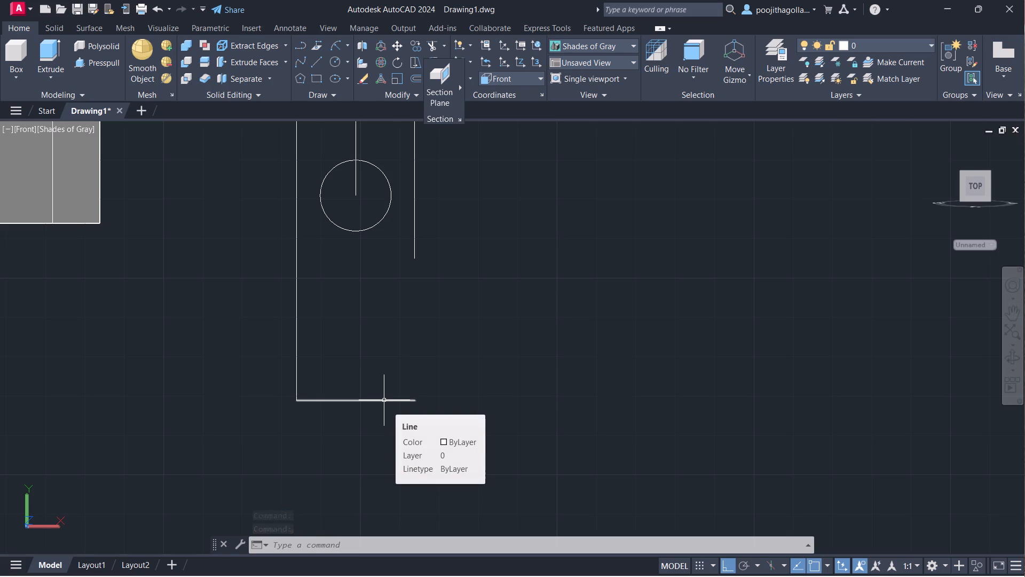
{"action": "left_click", "coordinate": [393, 398]}
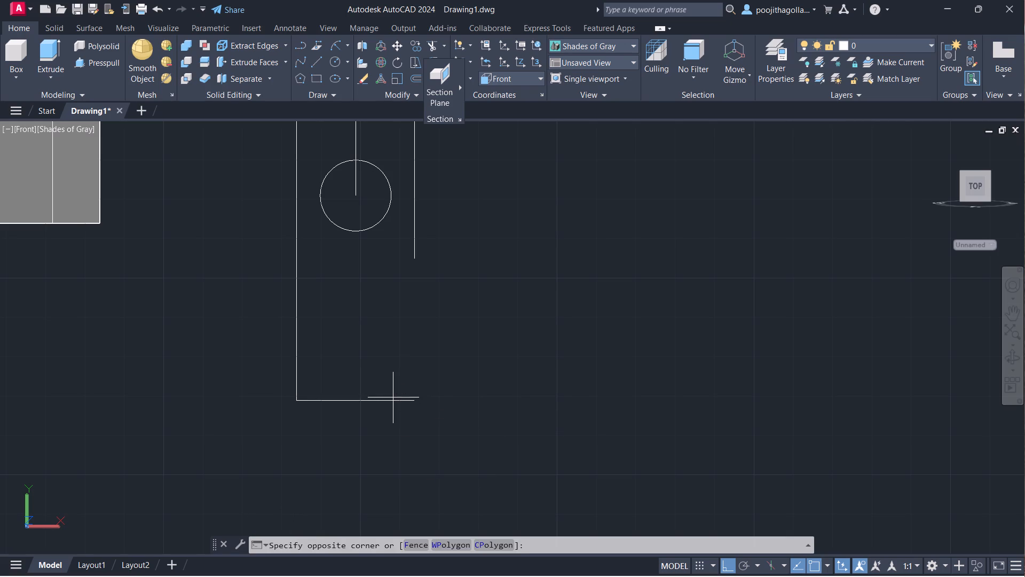
{"action": "left_click", "coordinate": [399, 404]}
{"action": "left_click_drag", "start_coordinate": [413, 383], "coordinate": [412, 392]}
{"action": "left_click", "coordinate": [387, 417]}
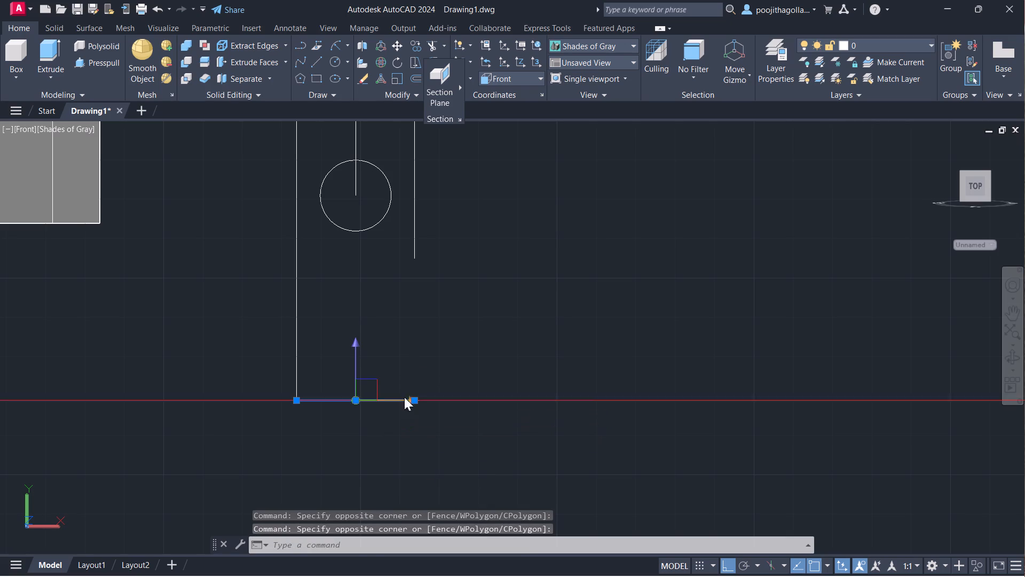
{"action": "left_click", "coordinate": [417, 404]}
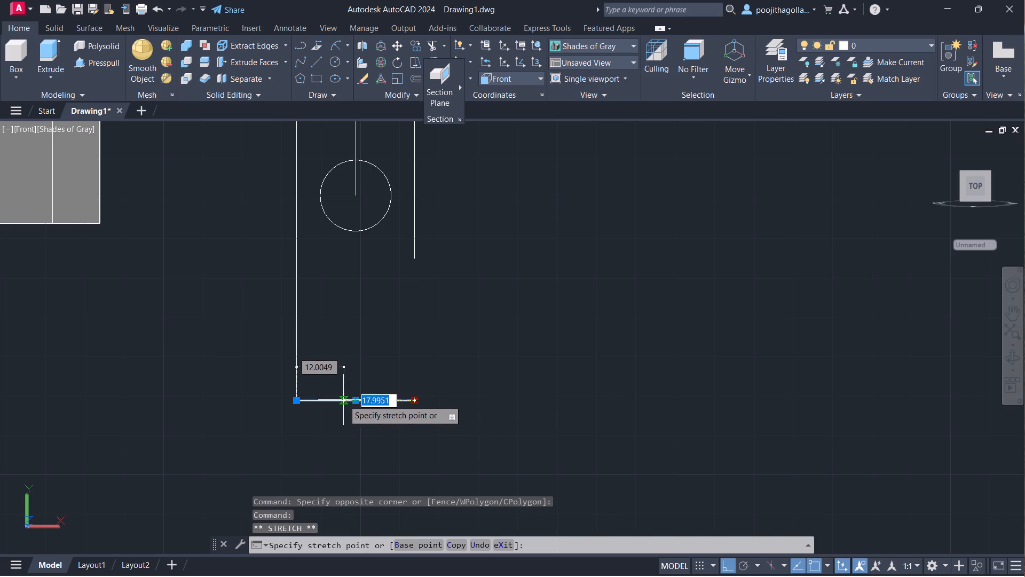
{"action": "left_click", "coordinate": [343, 400]}
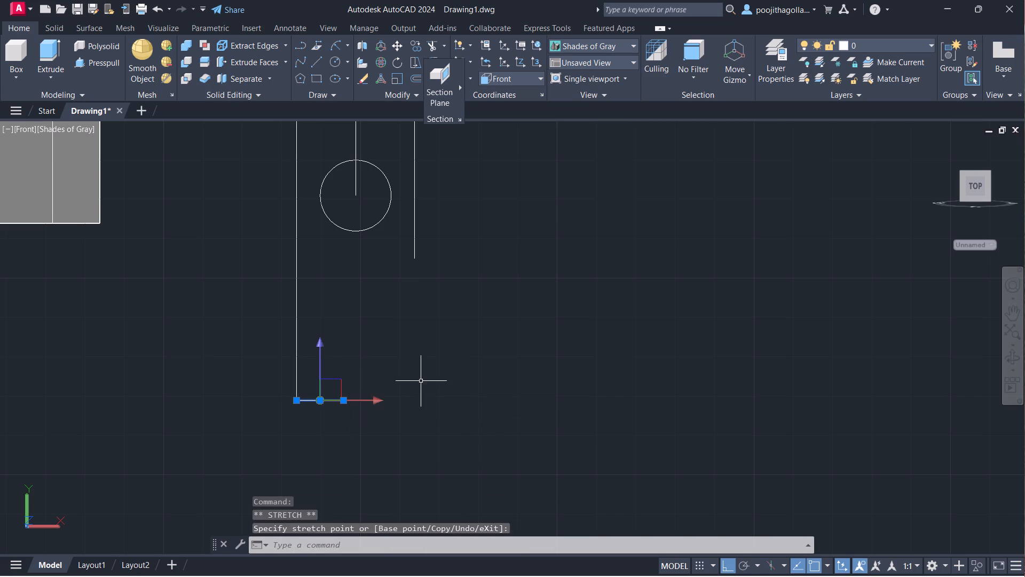
{"action": "key", "text": "Escape"}
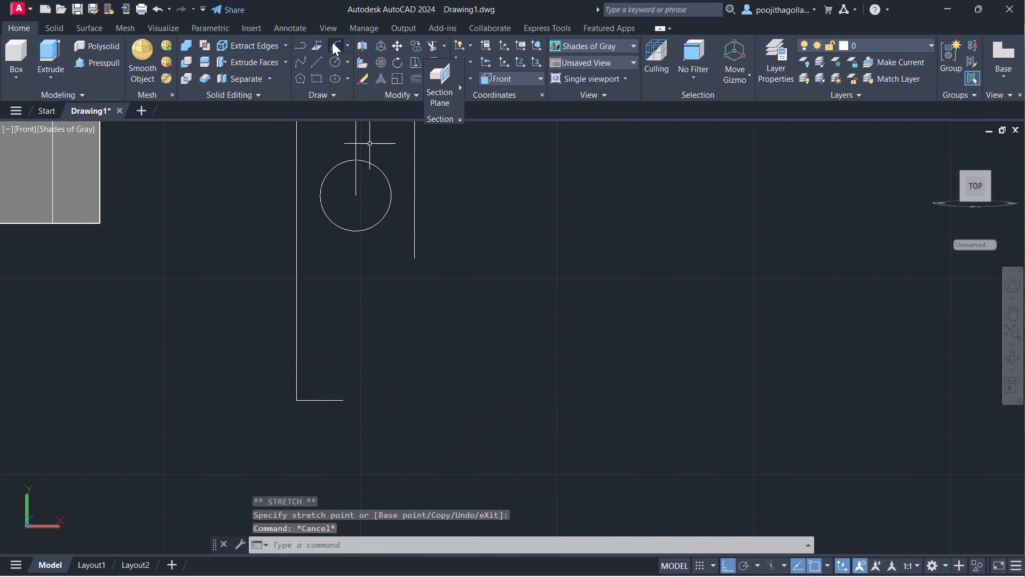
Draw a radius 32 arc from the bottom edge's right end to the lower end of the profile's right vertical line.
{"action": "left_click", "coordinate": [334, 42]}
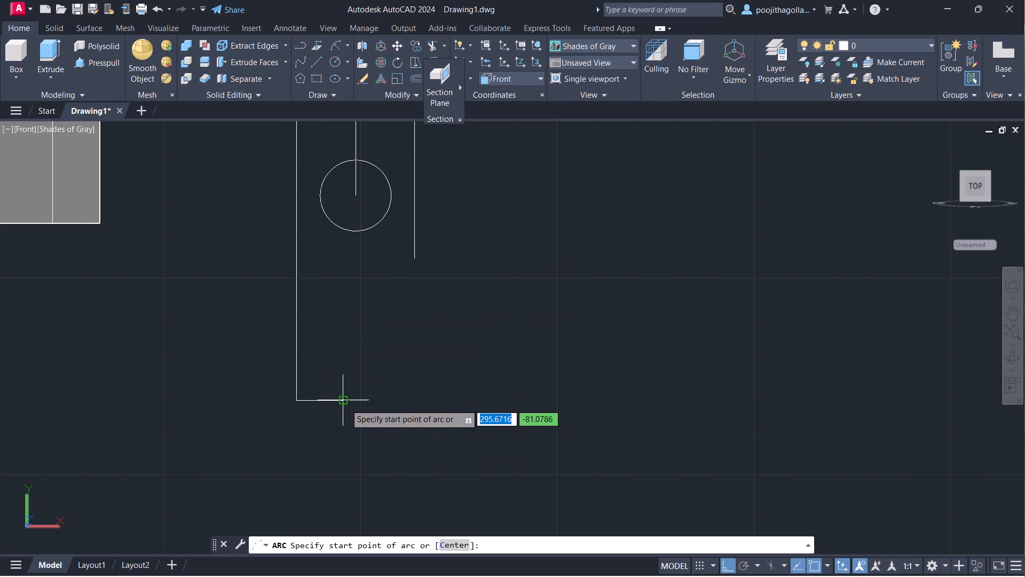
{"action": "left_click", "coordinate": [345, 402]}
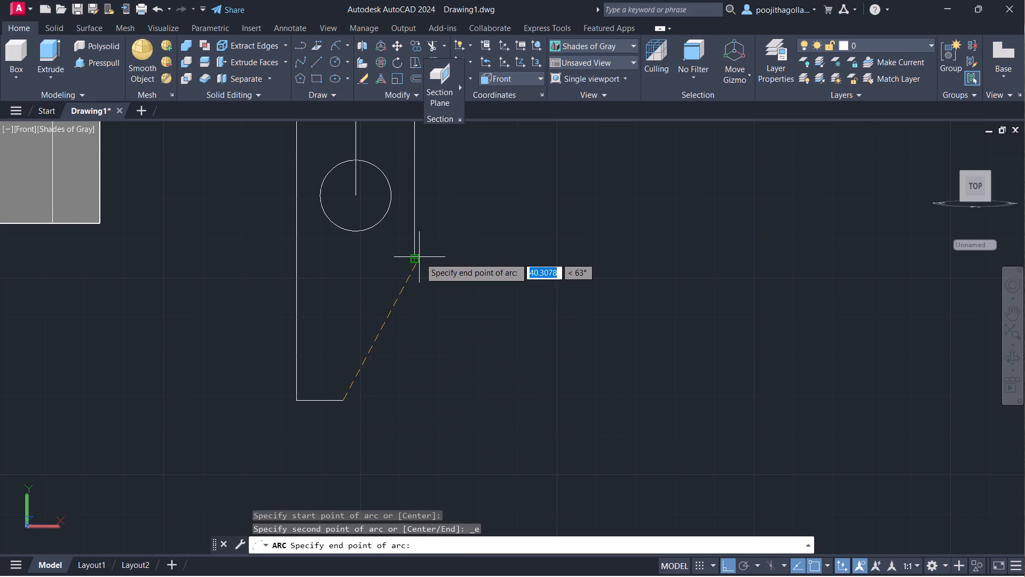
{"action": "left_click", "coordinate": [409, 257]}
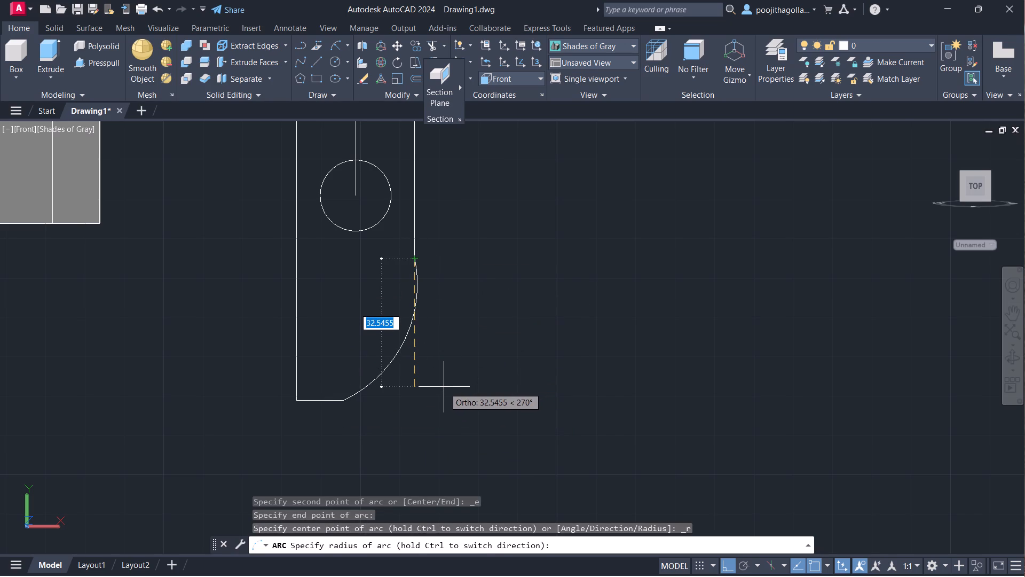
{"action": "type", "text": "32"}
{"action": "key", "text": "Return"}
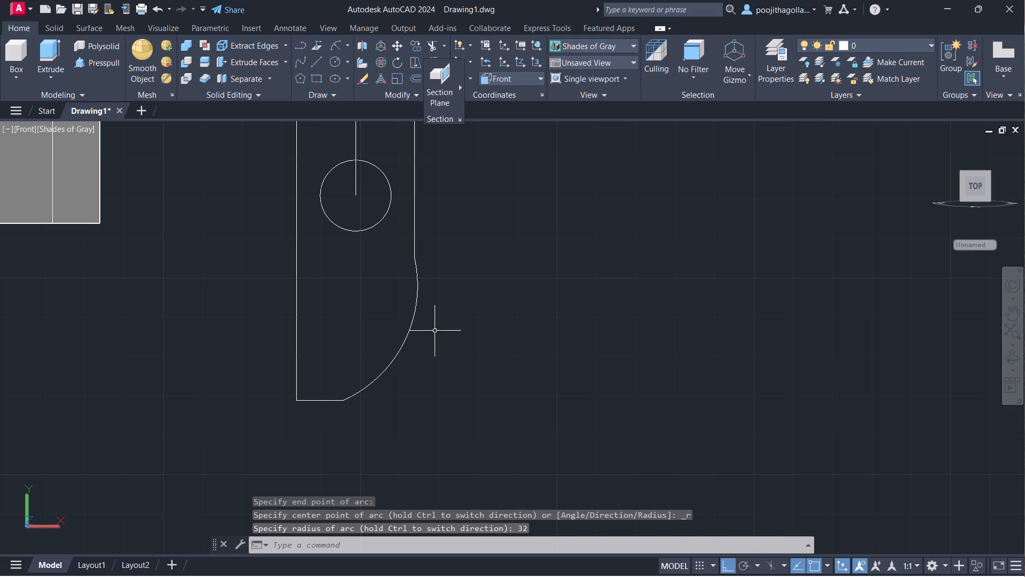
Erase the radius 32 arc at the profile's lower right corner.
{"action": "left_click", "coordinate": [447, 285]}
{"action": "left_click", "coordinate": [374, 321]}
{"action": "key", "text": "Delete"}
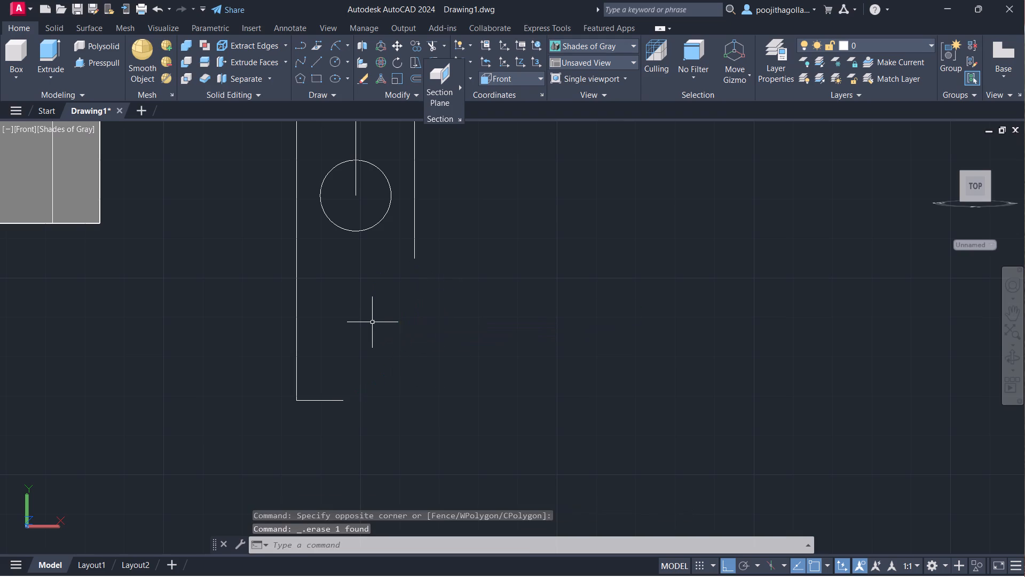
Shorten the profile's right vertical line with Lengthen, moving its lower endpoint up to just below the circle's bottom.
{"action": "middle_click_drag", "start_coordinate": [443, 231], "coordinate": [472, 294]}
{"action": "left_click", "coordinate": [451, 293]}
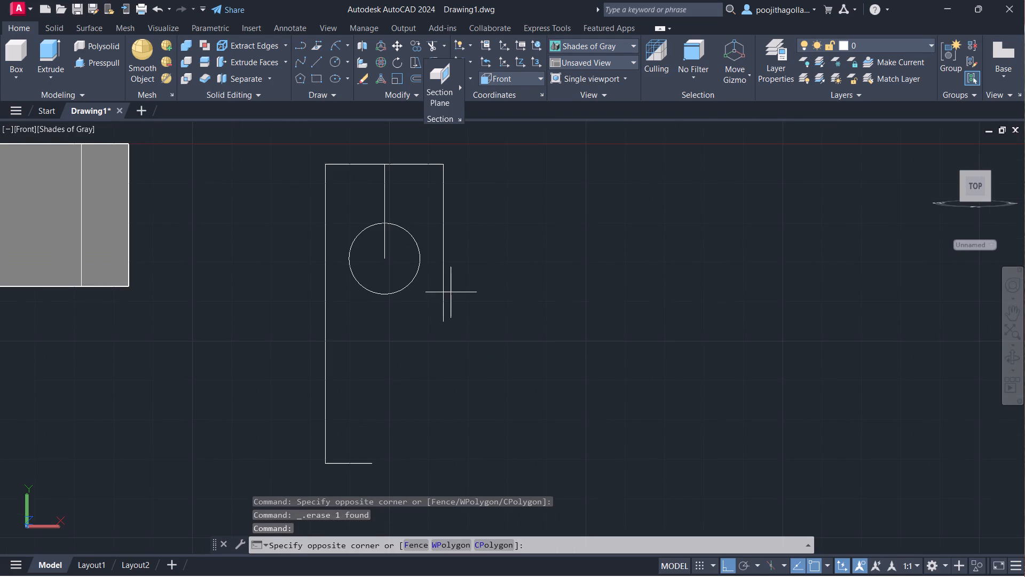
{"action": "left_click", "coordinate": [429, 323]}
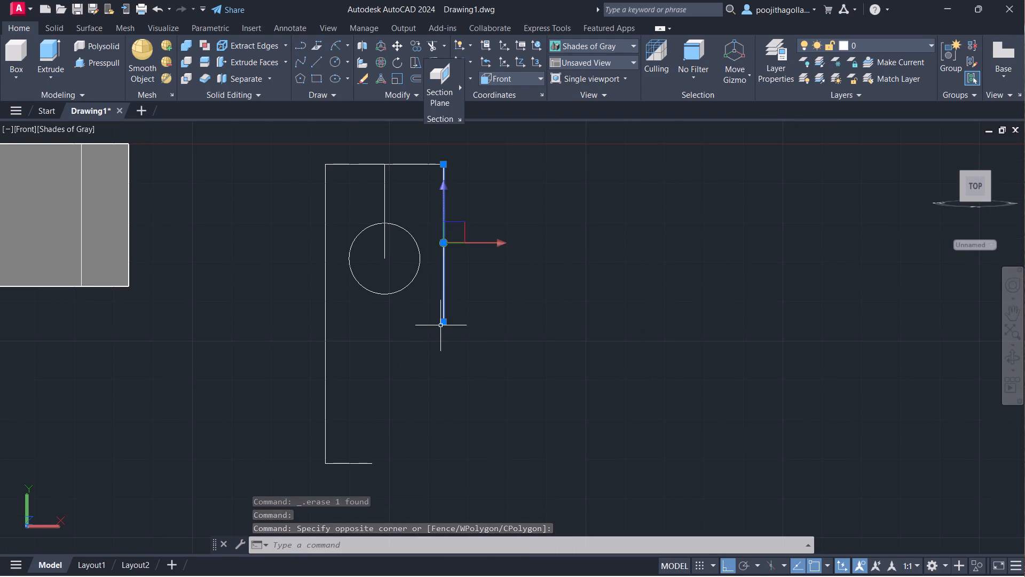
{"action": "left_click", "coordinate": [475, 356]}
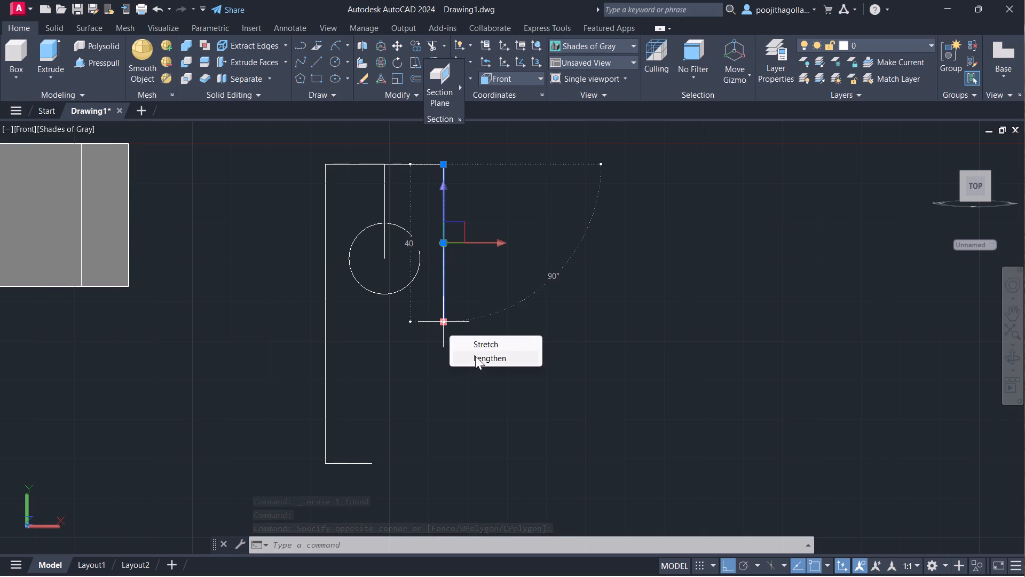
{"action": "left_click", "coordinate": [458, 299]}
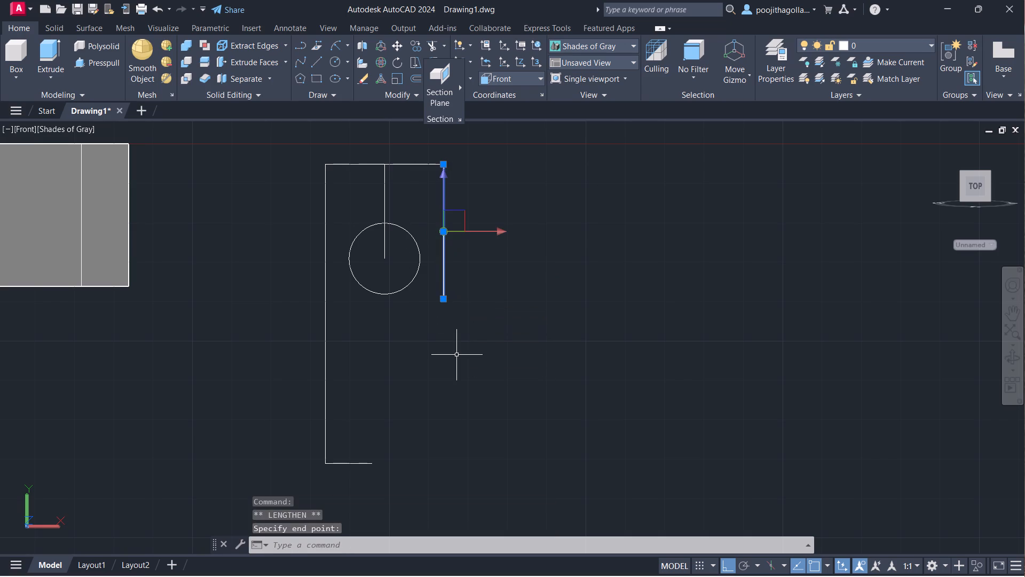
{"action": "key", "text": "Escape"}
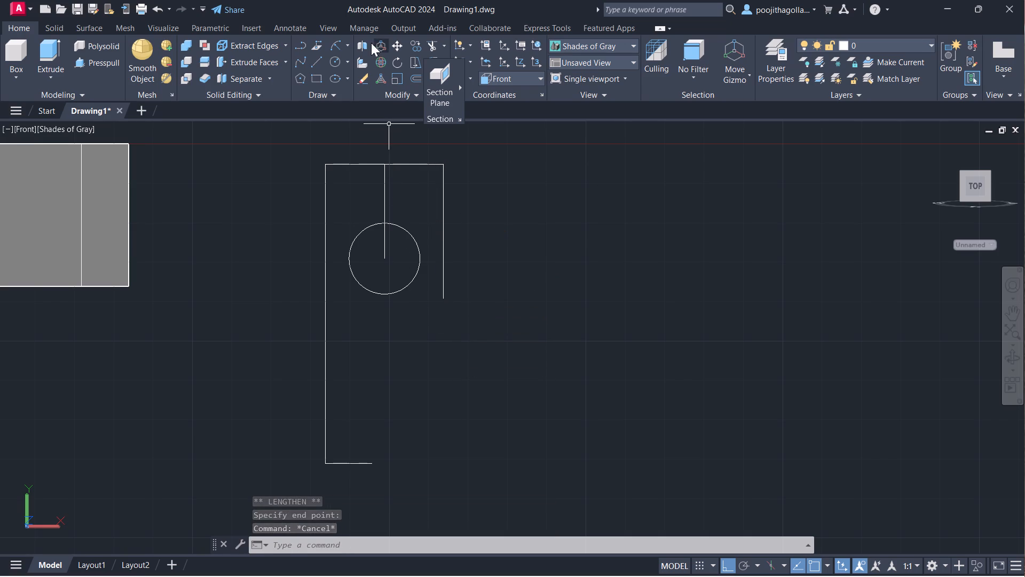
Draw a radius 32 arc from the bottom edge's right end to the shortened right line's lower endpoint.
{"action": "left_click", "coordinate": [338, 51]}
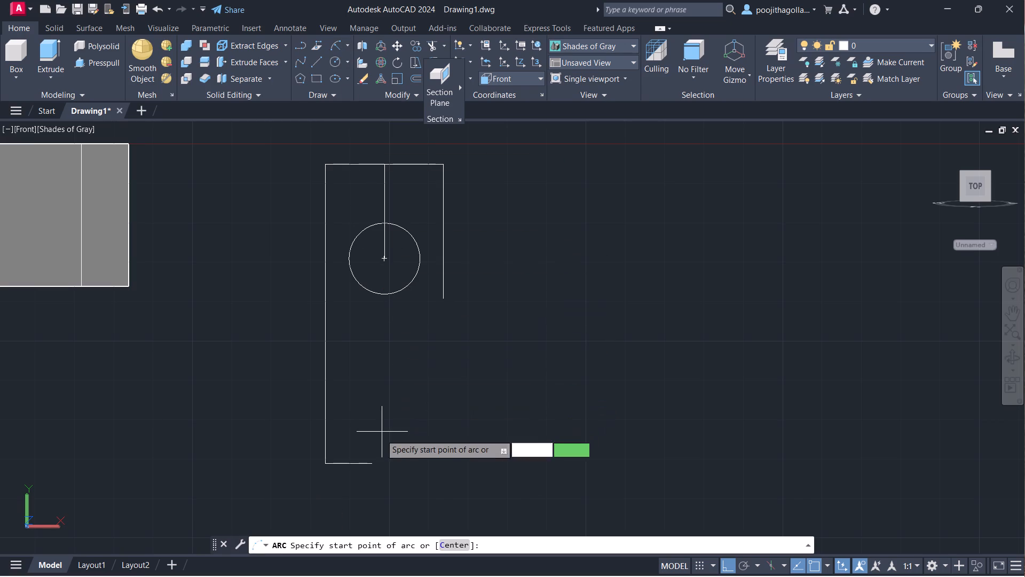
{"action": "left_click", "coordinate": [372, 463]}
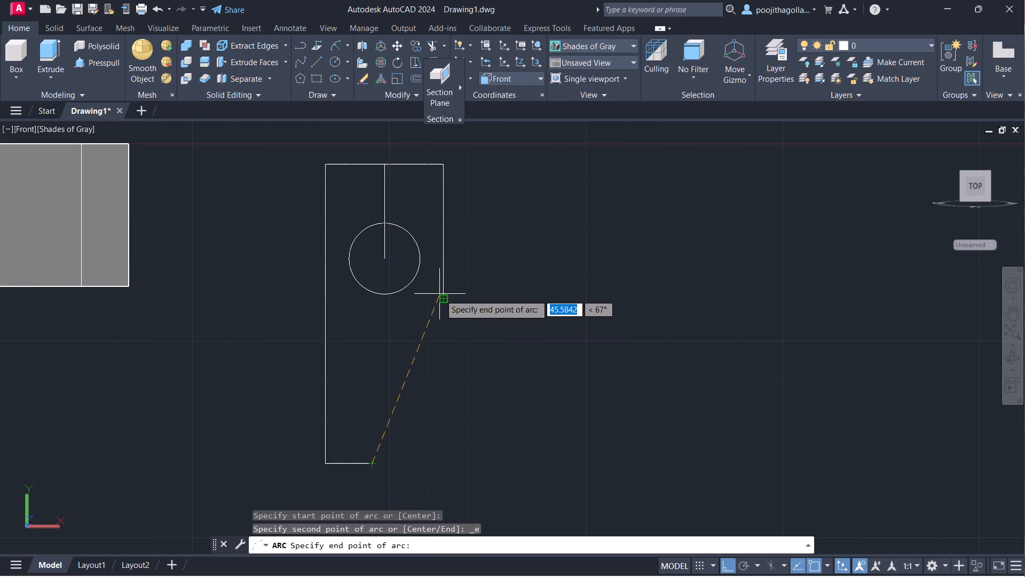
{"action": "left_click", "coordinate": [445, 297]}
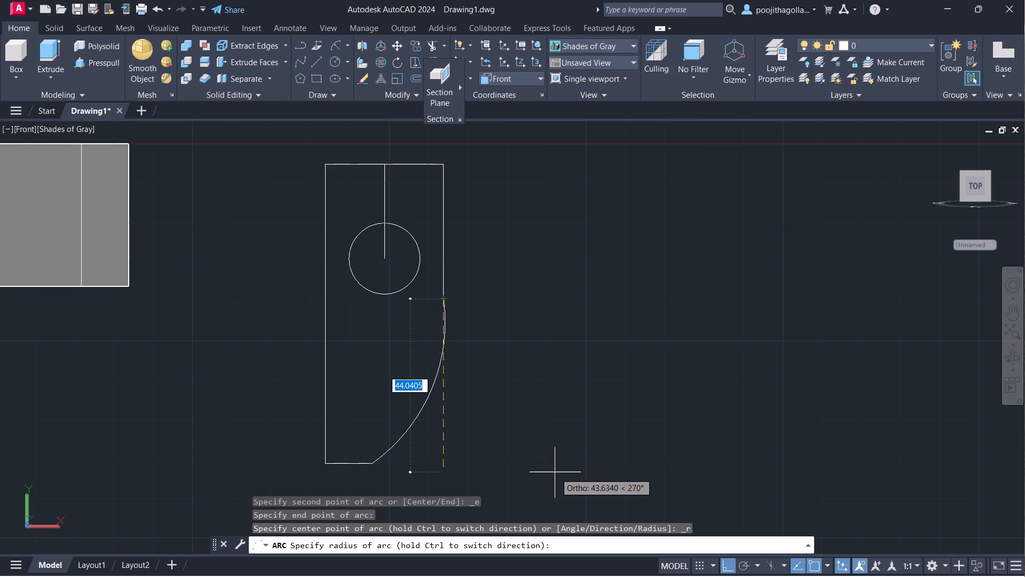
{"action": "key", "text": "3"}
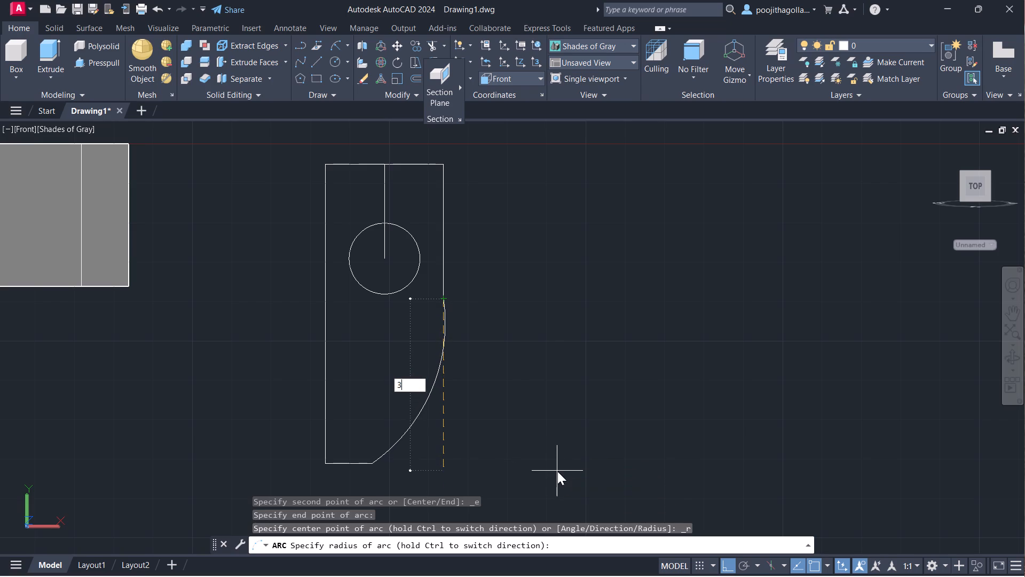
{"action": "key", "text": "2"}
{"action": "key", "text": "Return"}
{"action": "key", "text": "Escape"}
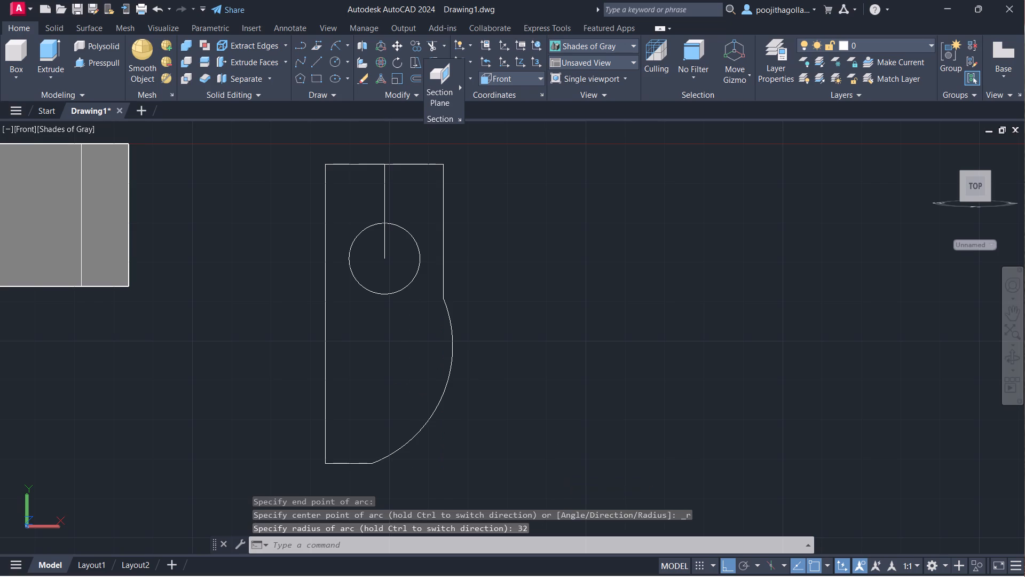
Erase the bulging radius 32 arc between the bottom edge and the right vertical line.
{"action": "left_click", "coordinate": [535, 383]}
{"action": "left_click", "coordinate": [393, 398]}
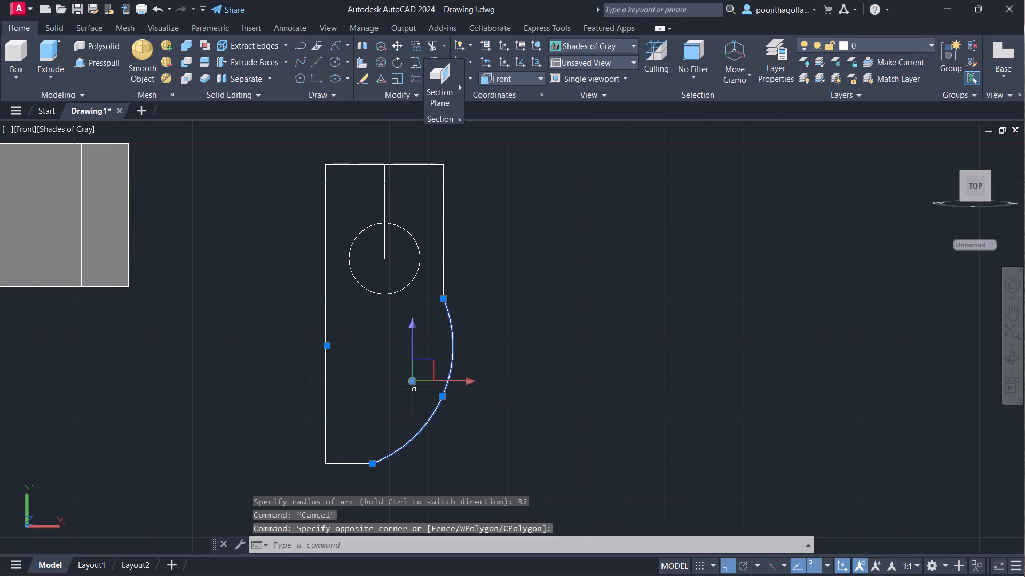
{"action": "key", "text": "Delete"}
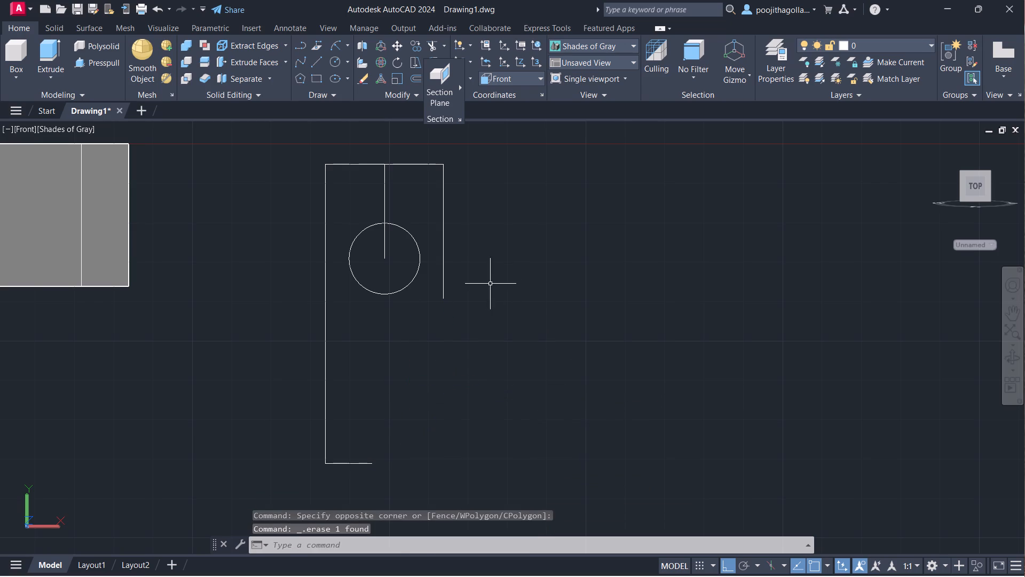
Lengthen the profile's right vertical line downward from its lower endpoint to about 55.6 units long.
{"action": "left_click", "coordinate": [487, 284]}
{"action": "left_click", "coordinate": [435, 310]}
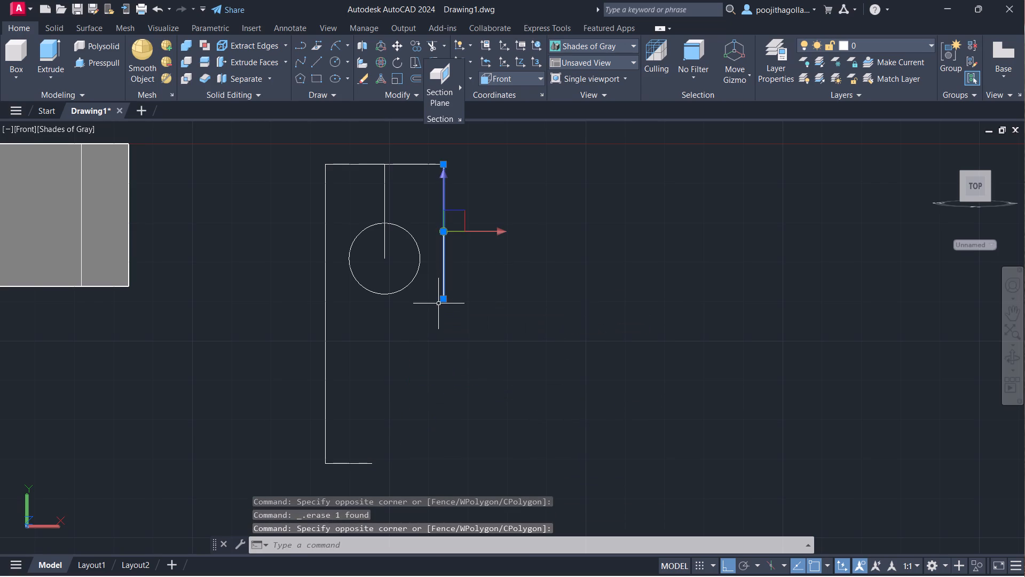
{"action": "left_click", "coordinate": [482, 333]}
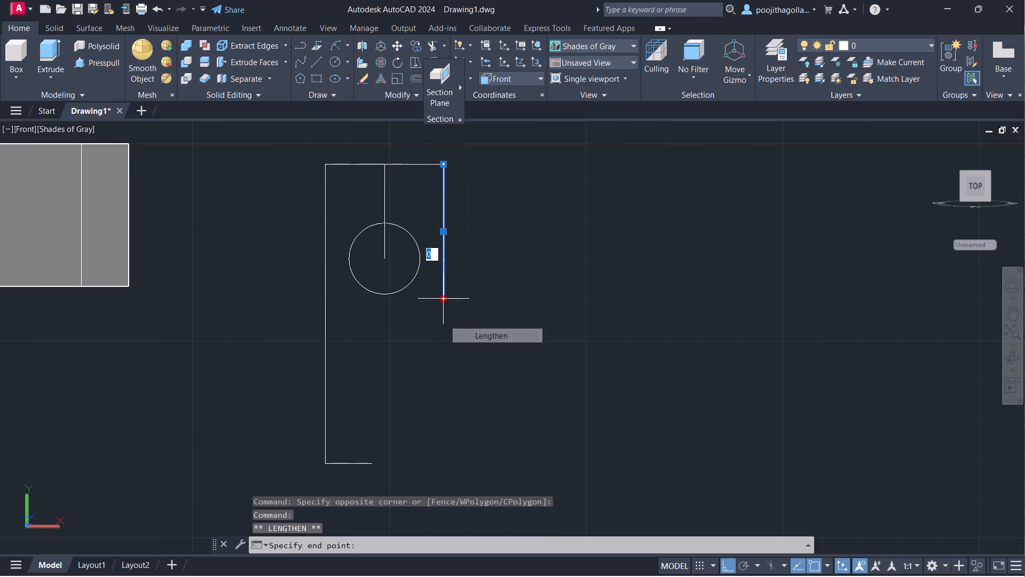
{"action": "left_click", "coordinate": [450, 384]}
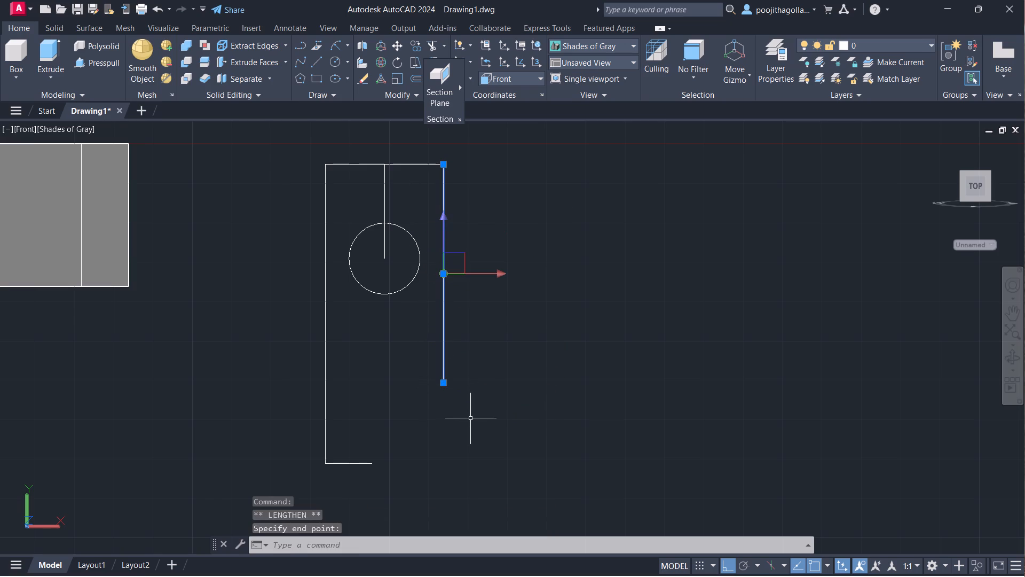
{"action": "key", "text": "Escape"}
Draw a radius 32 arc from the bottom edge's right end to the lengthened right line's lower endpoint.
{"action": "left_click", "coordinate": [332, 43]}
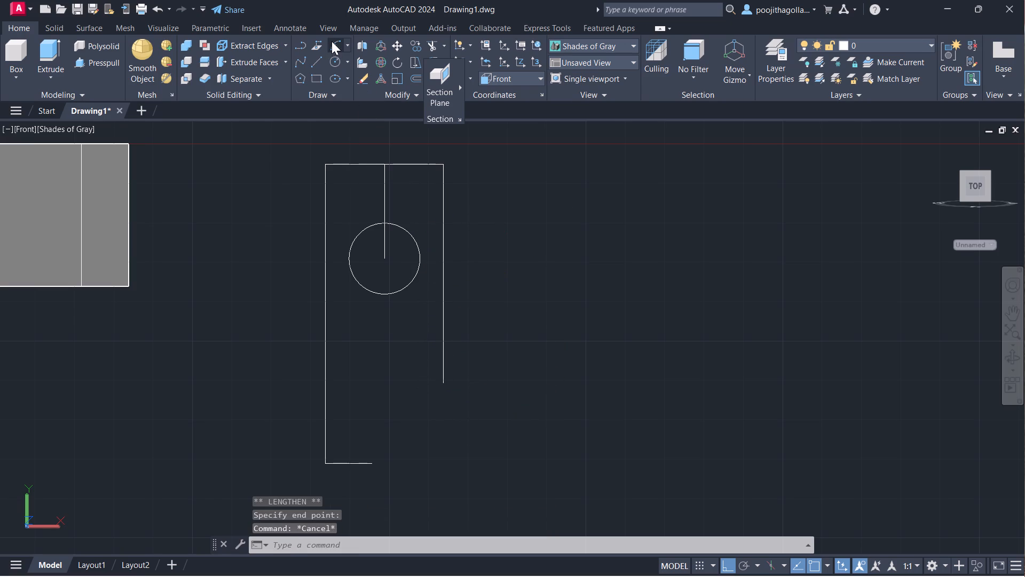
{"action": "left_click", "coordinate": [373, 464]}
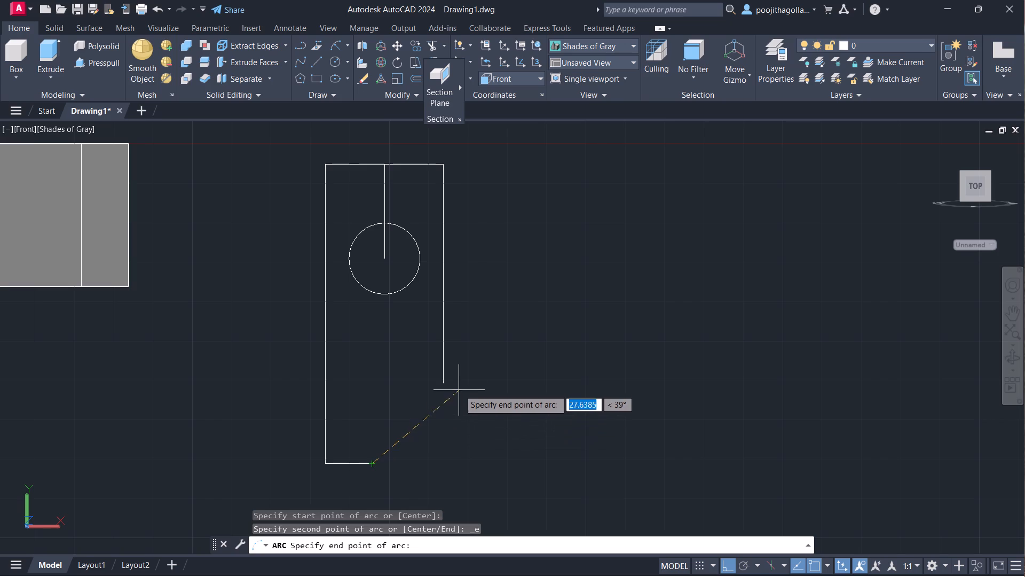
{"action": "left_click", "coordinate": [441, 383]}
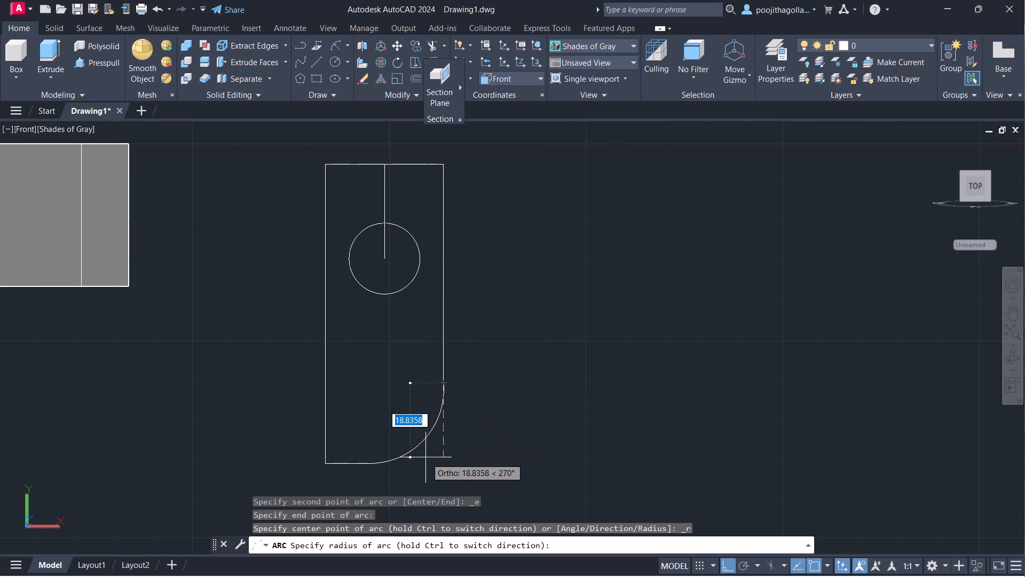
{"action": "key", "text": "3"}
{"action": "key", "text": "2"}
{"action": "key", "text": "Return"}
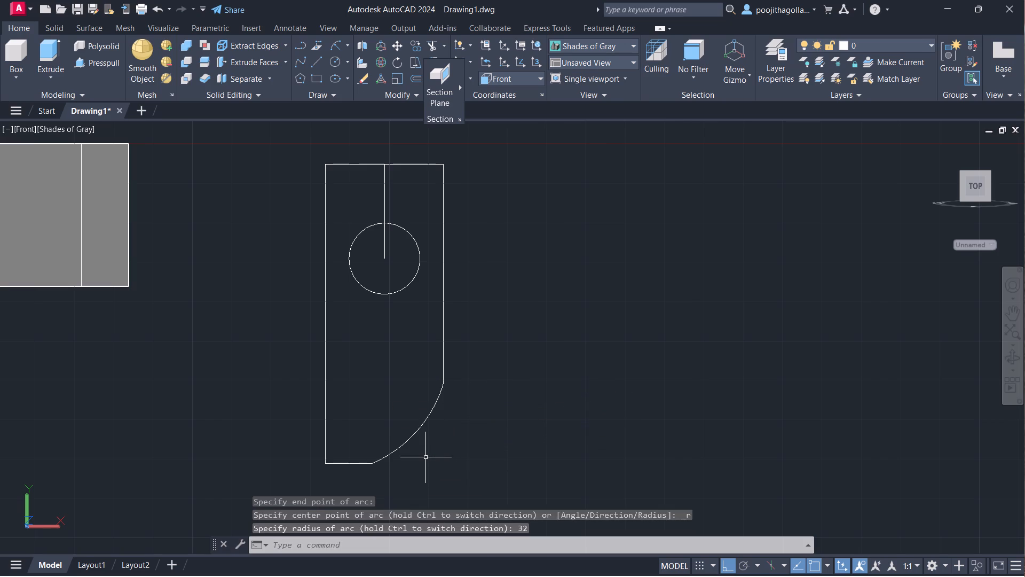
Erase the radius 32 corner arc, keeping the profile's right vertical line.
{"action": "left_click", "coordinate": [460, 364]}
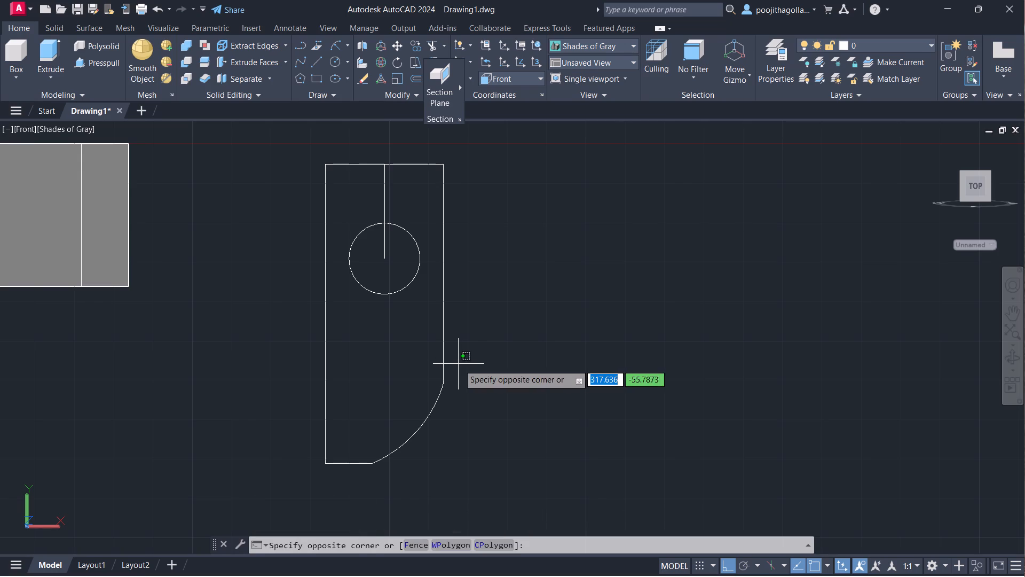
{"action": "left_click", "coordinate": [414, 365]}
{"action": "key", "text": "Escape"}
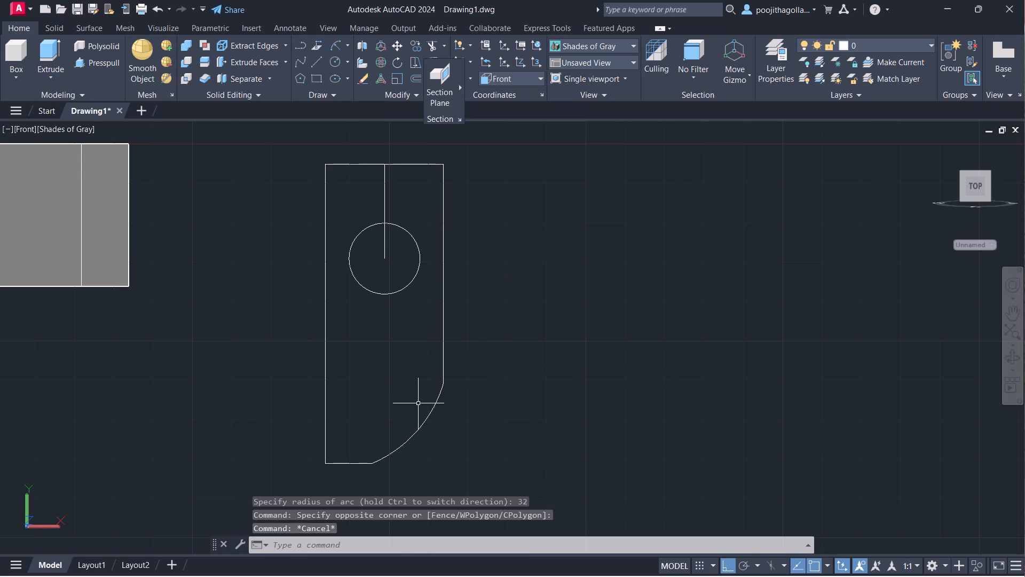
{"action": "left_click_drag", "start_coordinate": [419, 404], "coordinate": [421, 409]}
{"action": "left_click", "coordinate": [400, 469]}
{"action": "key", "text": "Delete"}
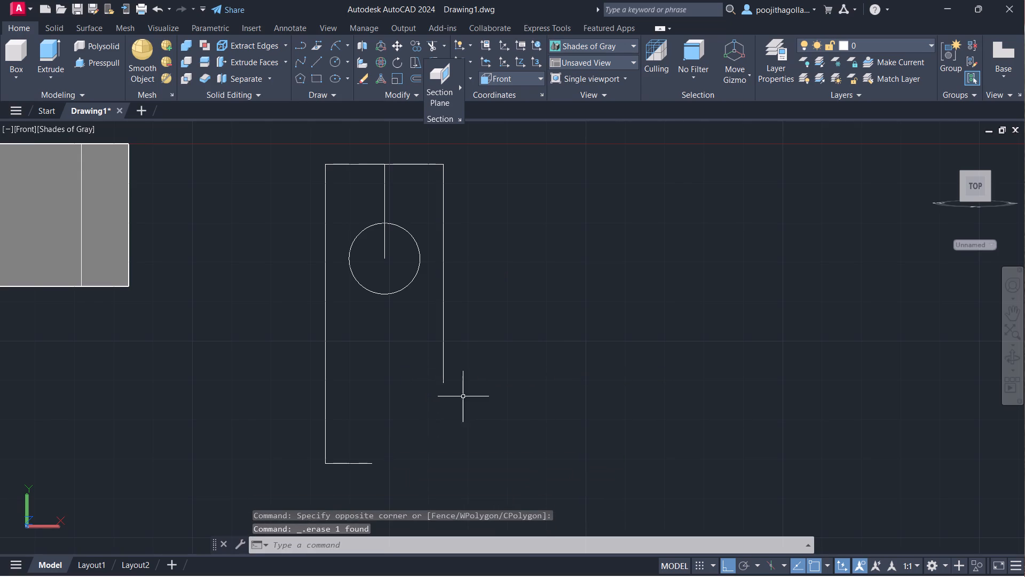
Shorten the profile's right vertical line from its lower endpoint to about 47 units long using Lengthen.
{"action": "left_click", "coordinate": [466, 364]}
{"action": "left_click", "coordinate": [392, 394]}
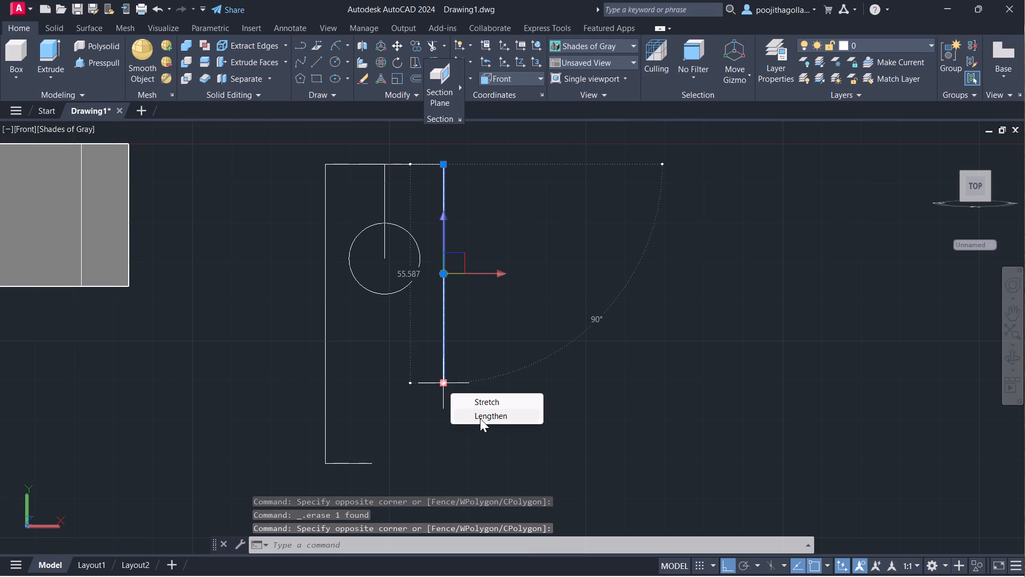
{"action": "left_click", "coordinate": [480, 418]}
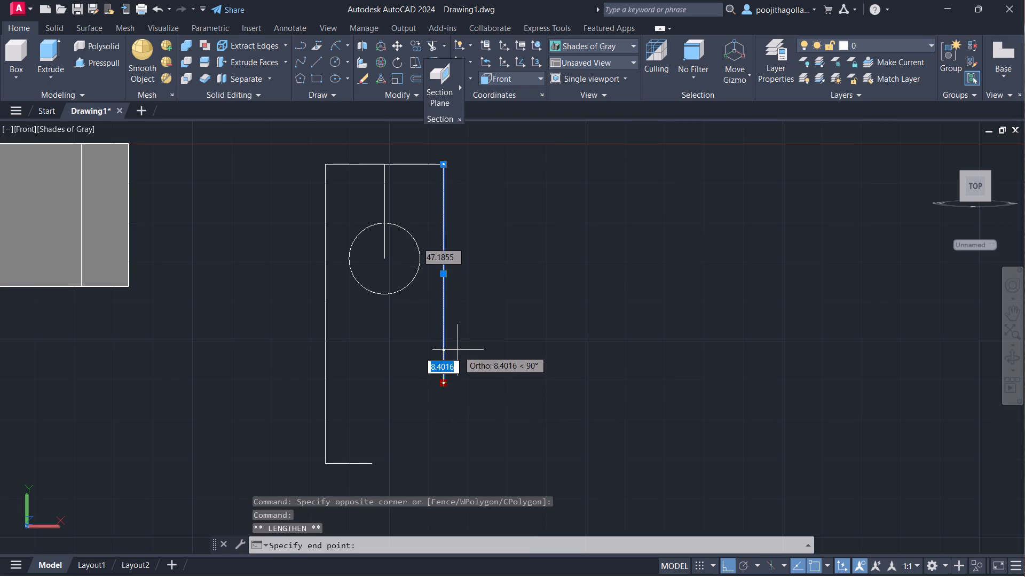
{"action": "left_click", "coordinate": [456, 352]}
{"action": "key", "text": "Escape"}
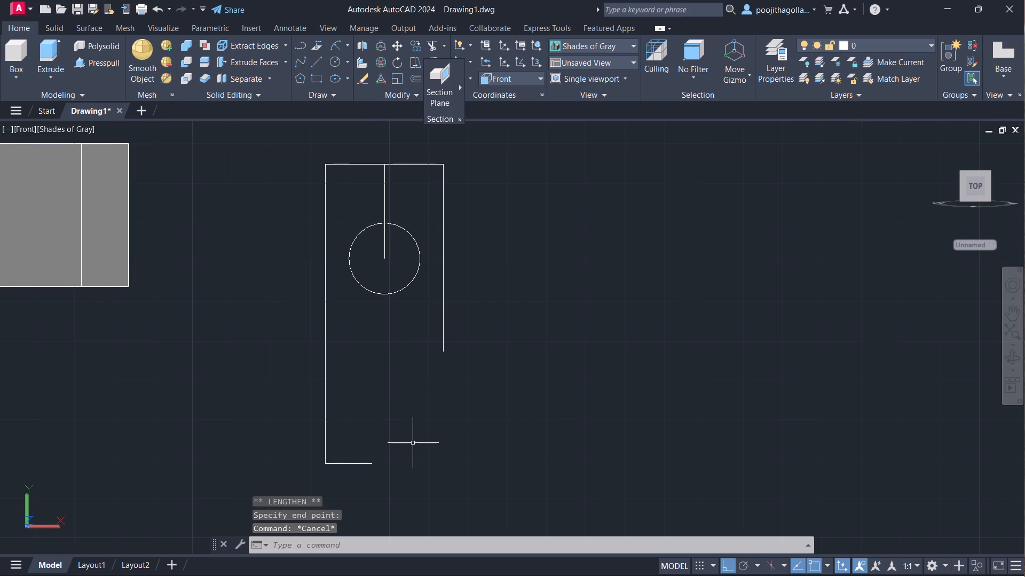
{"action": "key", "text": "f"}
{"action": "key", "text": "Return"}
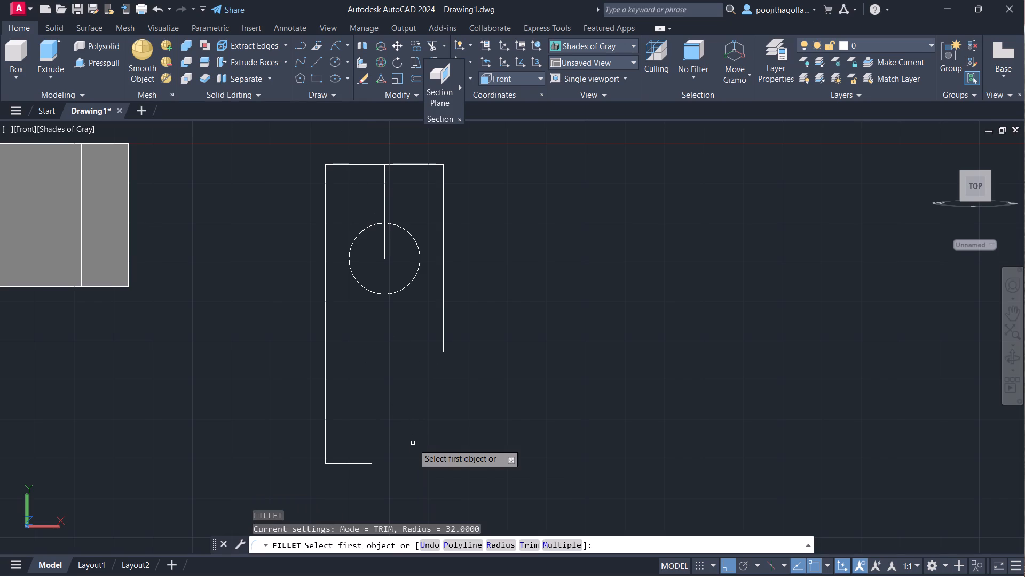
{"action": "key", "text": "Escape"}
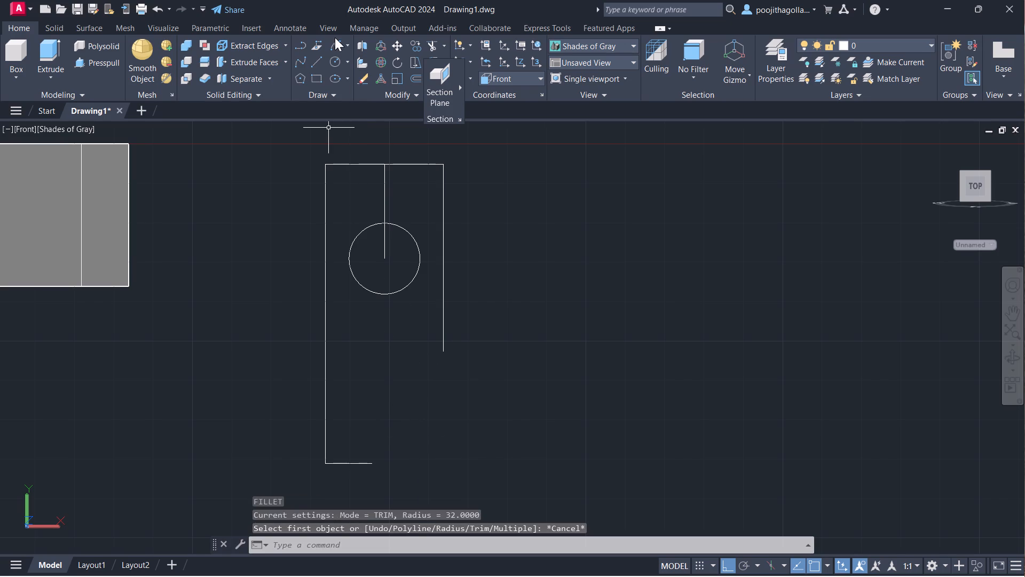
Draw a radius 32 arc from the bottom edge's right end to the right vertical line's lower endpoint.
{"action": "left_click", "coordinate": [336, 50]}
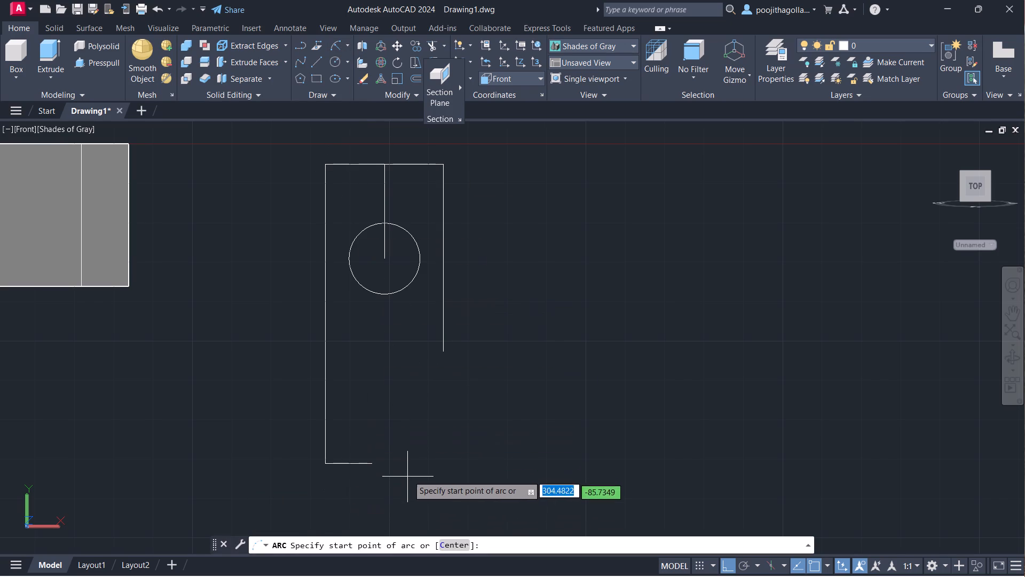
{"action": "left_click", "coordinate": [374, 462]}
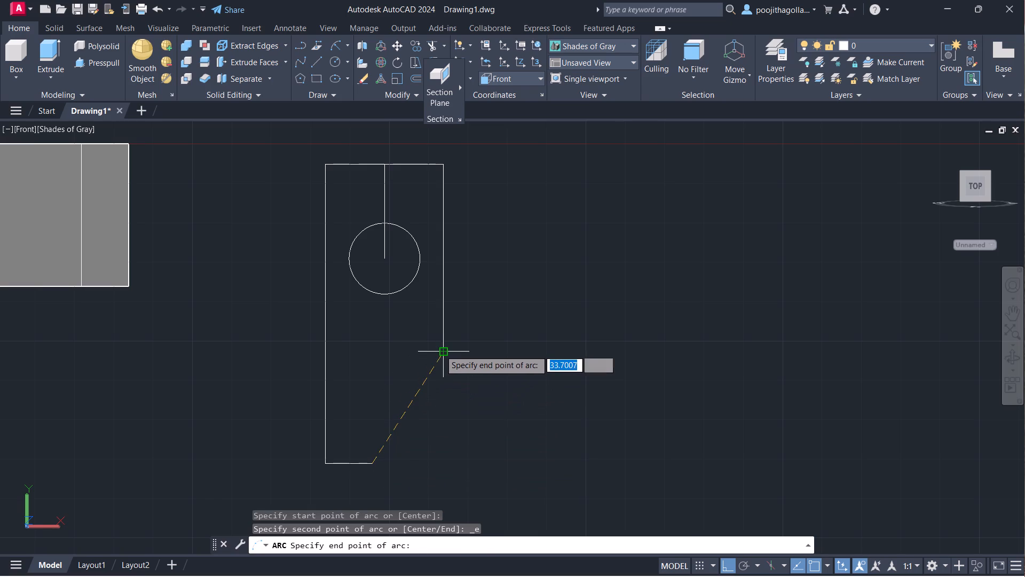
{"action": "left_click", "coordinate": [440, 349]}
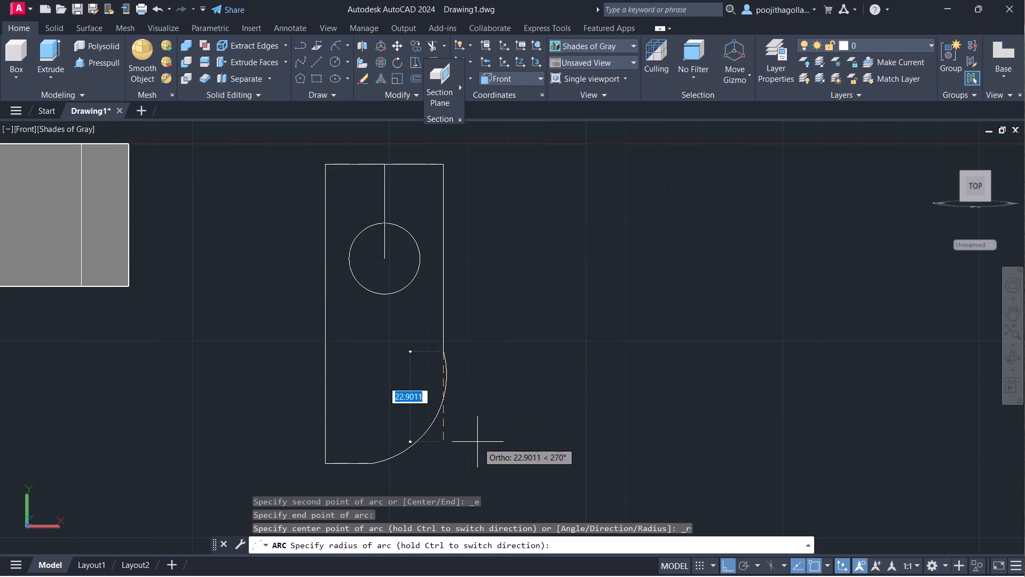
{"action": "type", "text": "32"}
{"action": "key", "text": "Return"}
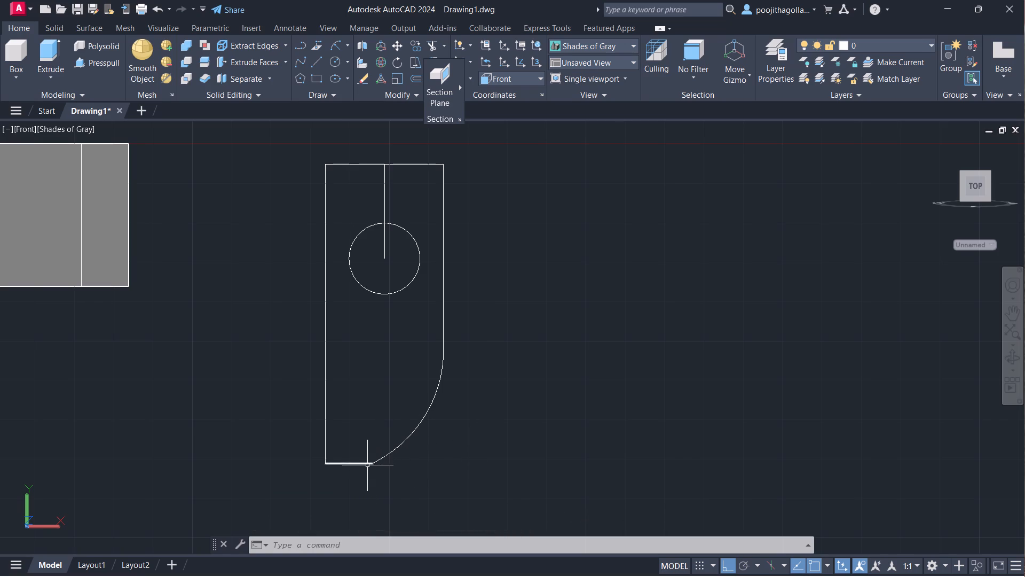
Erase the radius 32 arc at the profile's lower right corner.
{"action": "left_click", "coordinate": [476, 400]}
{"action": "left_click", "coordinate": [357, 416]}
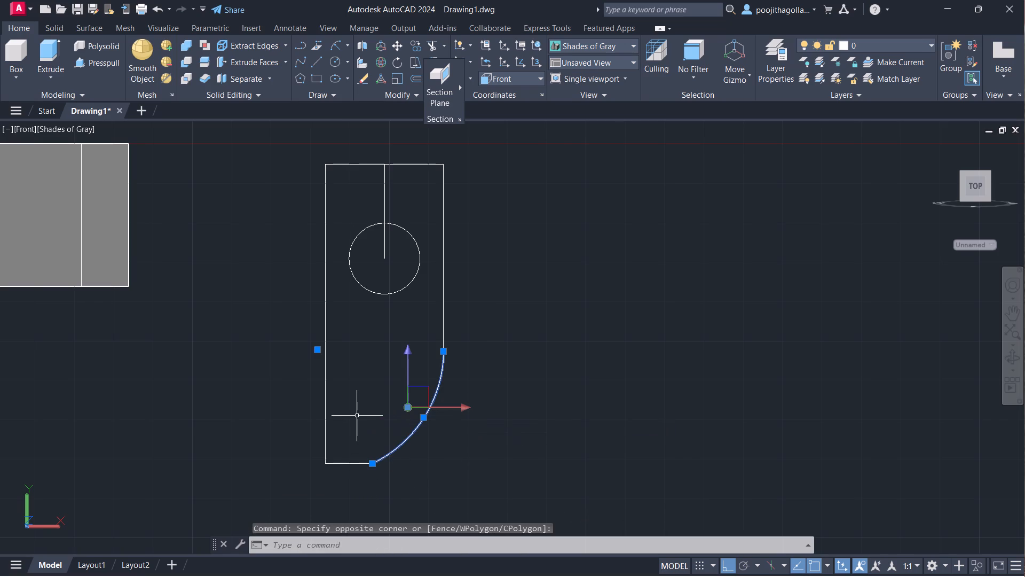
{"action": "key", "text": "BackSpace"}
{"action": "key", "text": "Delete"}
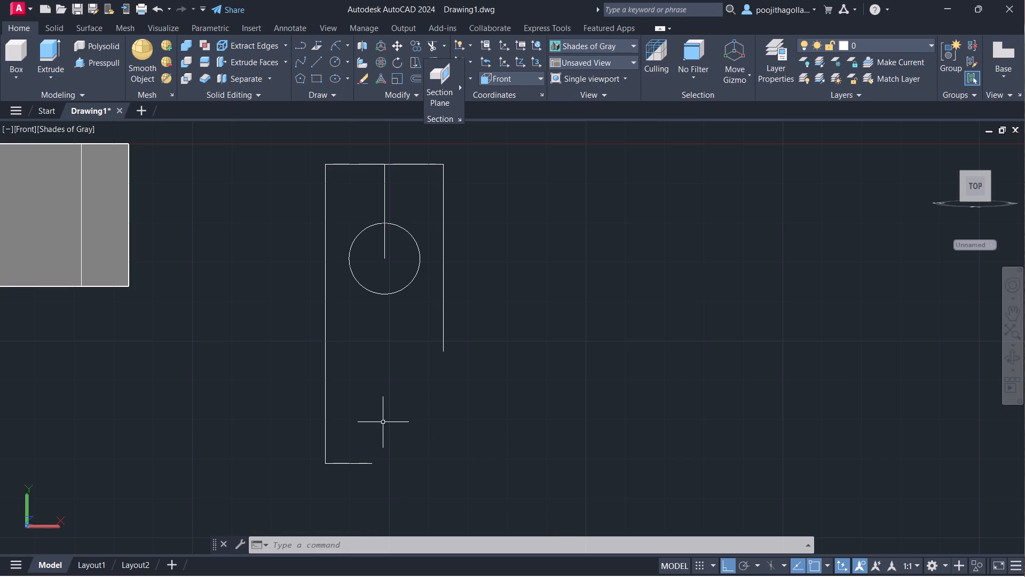
Erase the short horizontal bottom edge, keeping the profile's left vertical line.
{"action": "middle_click_drag", "start_coordinate": [397, 402], "coordinate": [412, 387]}
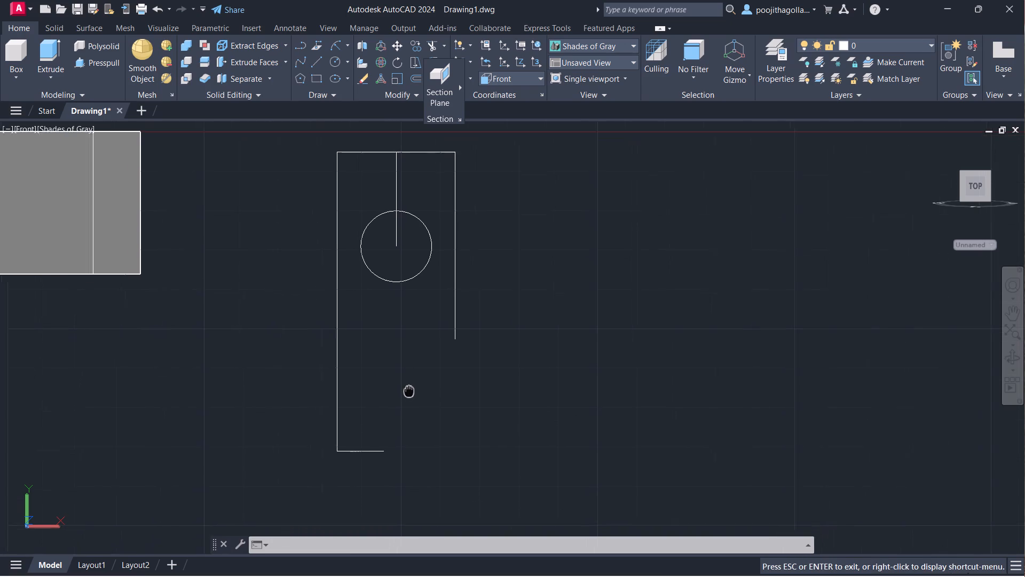
{"action": "middle_click_drag", "start_coordinate": [412, 387], "coordinate": [419, 384]}
{"action": "middle_click_drag", "start_coordinate": [361, 396], "coordinate": [381, 428]}
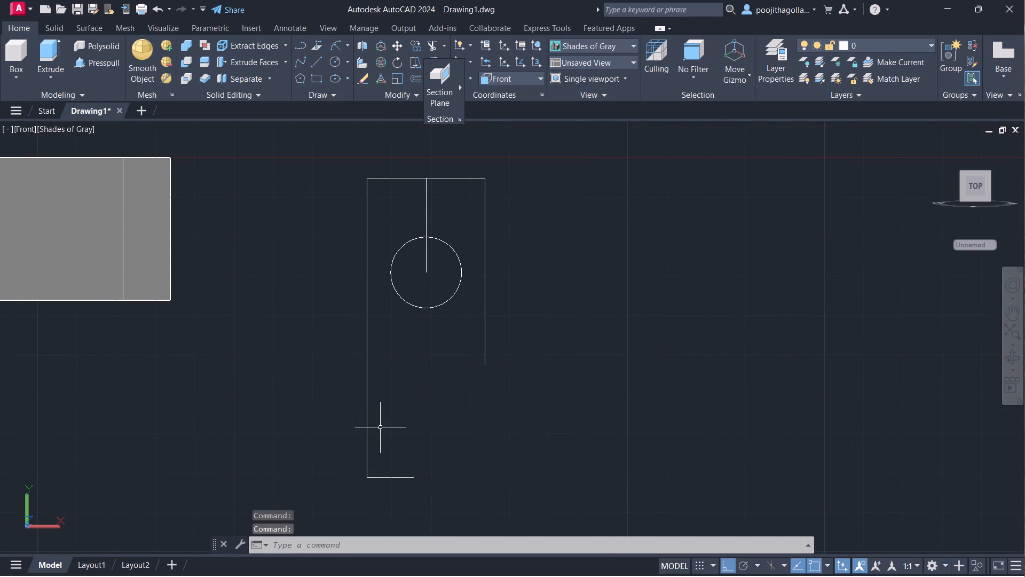
{"action": "left_click", "coordinate": [419, 463]}
{"action": "left_click", "coordinate": [362, 489]}
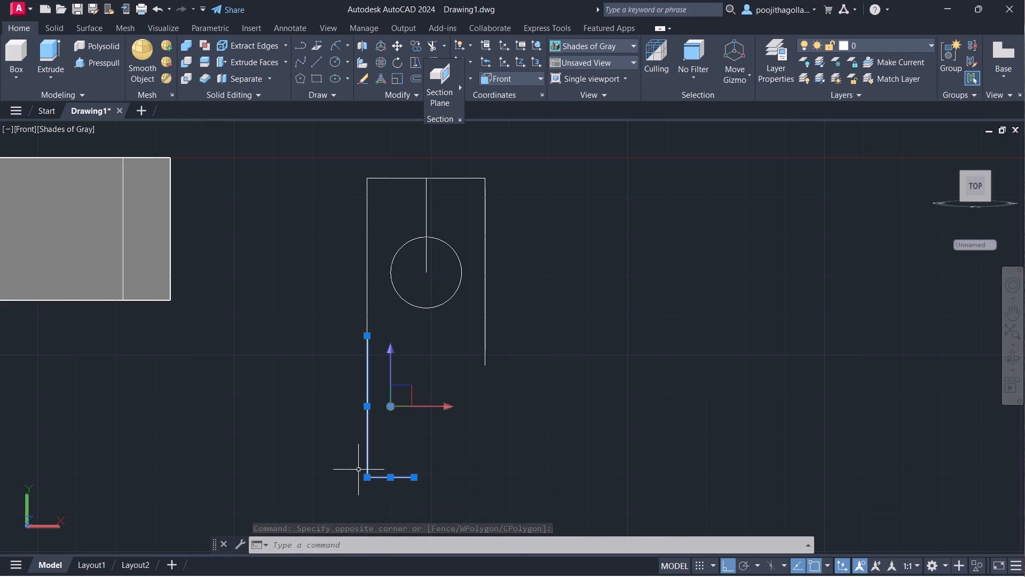
{"action": "key", "text": "Escape"}
{"action": "left_click", "coordinate": [445, 459]}
{"action": "left_click", "coordinate": [389, 484]}
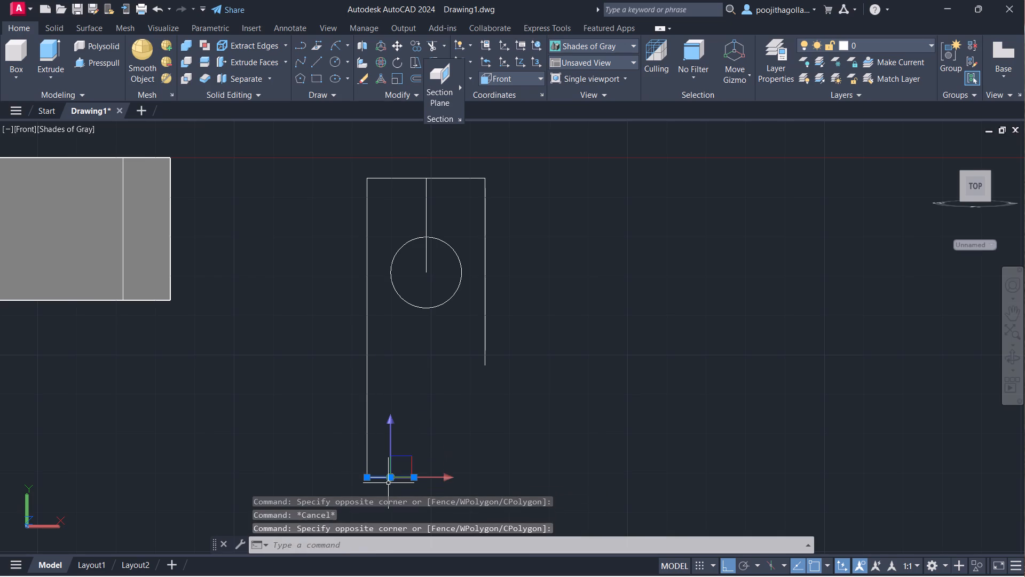
{"action": "key", "text": "Delete"}
Draw a 36-unit line straight up from the left vertical line's lower endpoint.
{"action": "key", "text": "l"}
{"action": "key", "text": "Return"}
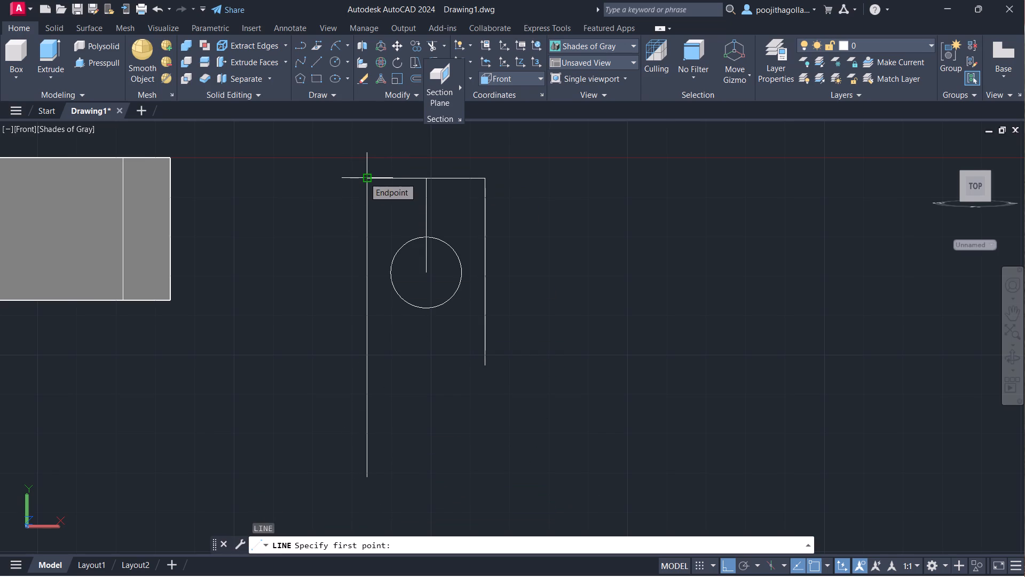
{"action": "left_click", "coordinate": [365, 479]}
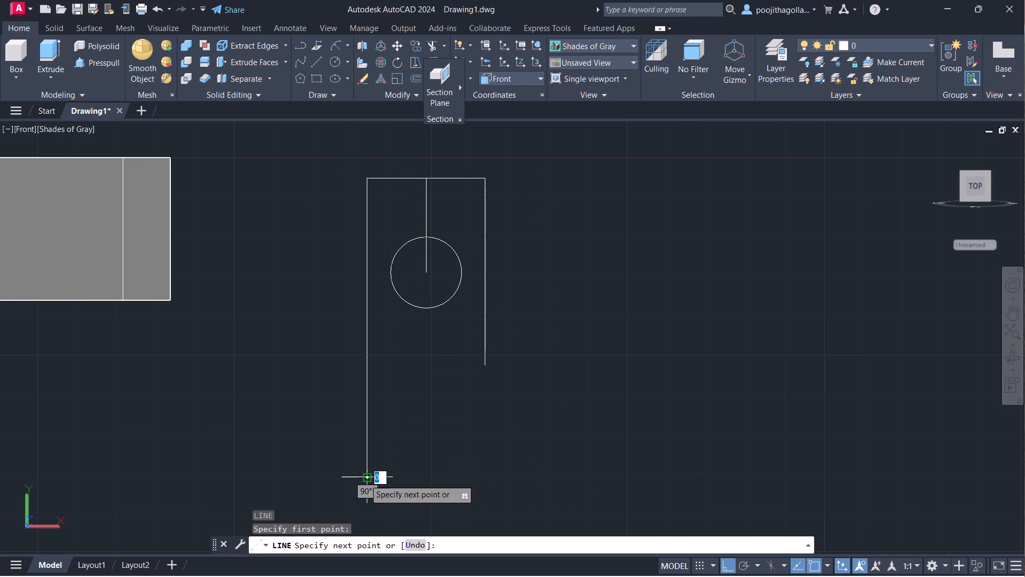
{"action": "key", "text": "3"}
{"action": "key", "text": "6"}
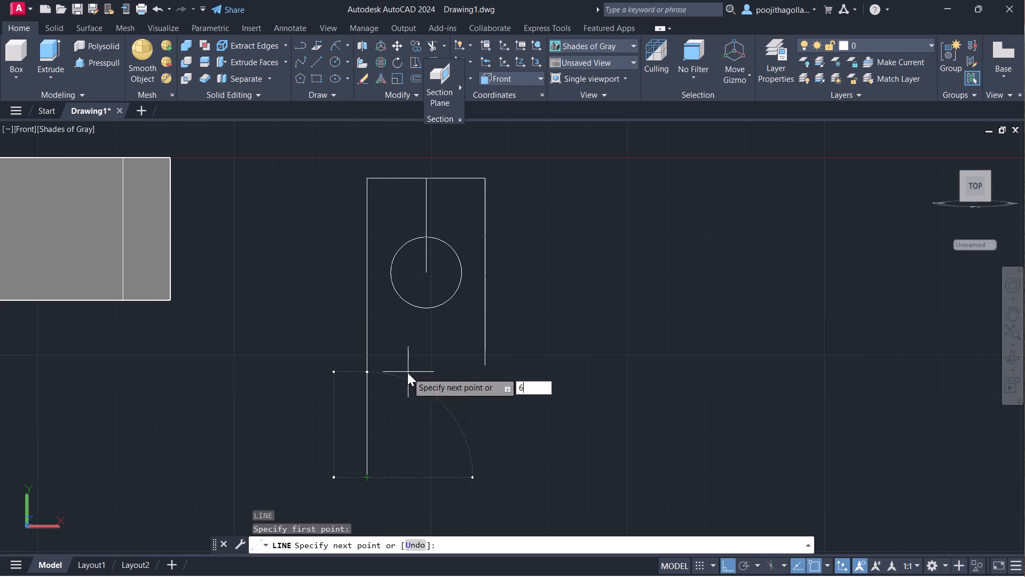
{"action": "key", "text": "Return"}
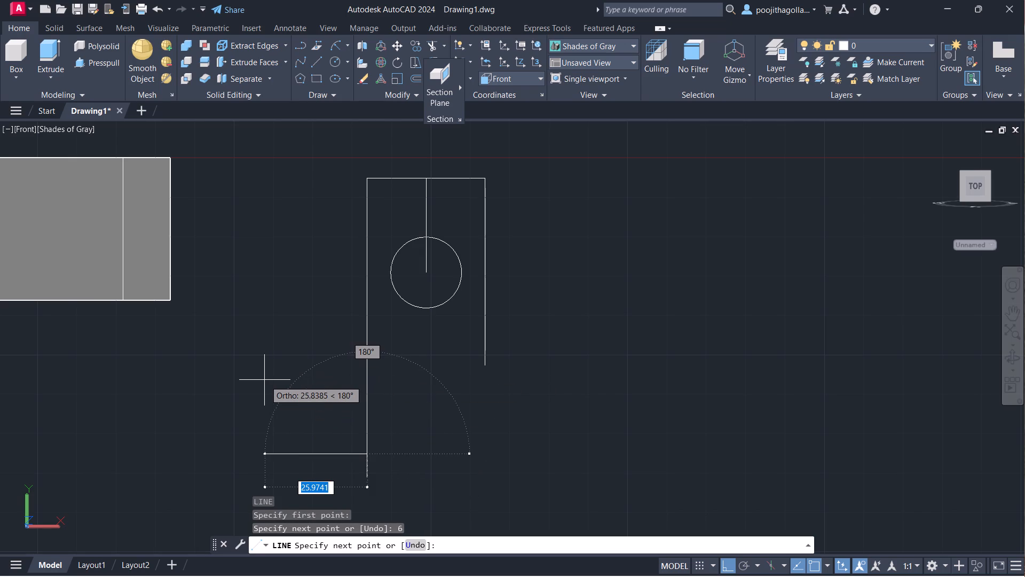
{"action": "key", "text": "ctrl+z"}
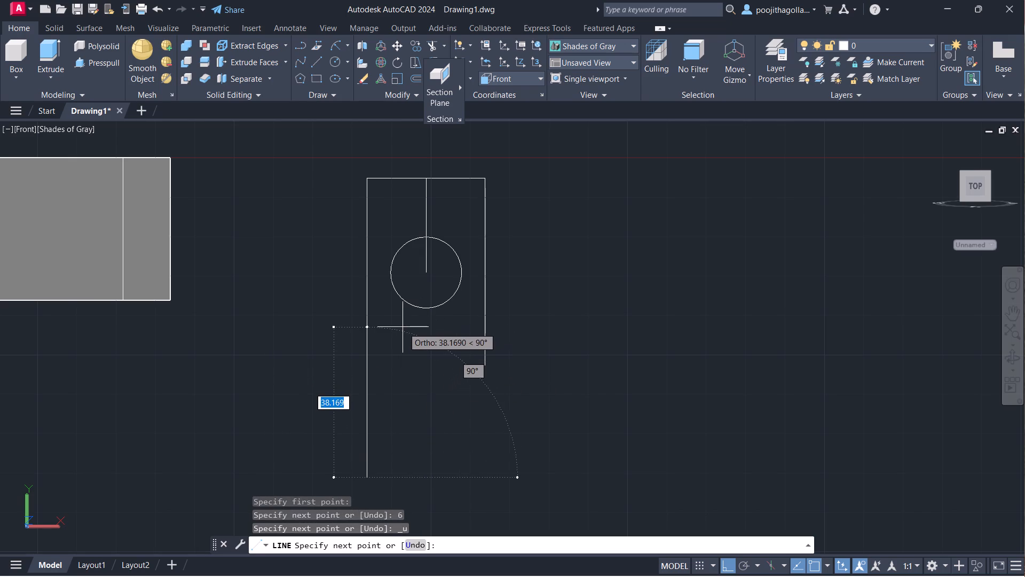
{"action": "key", "text": "3"}
{"action": "key", "text": "6"}
{"action": "key", "text": "Return"}
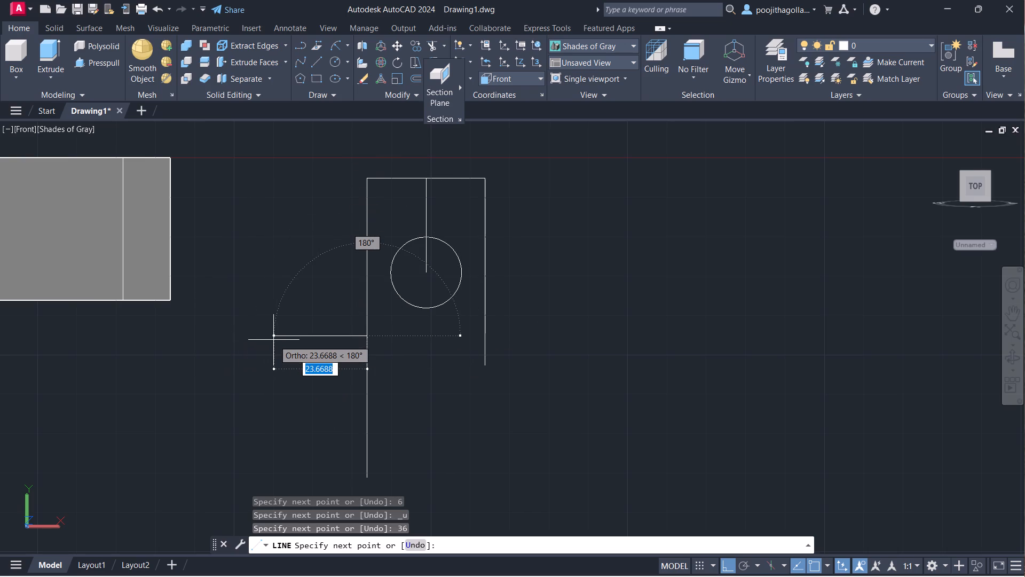
Continue the line 12 units left, 36 units down, and horizontally right to beyond the profile's right vertical line.
{"action": "type", "text": "13"}
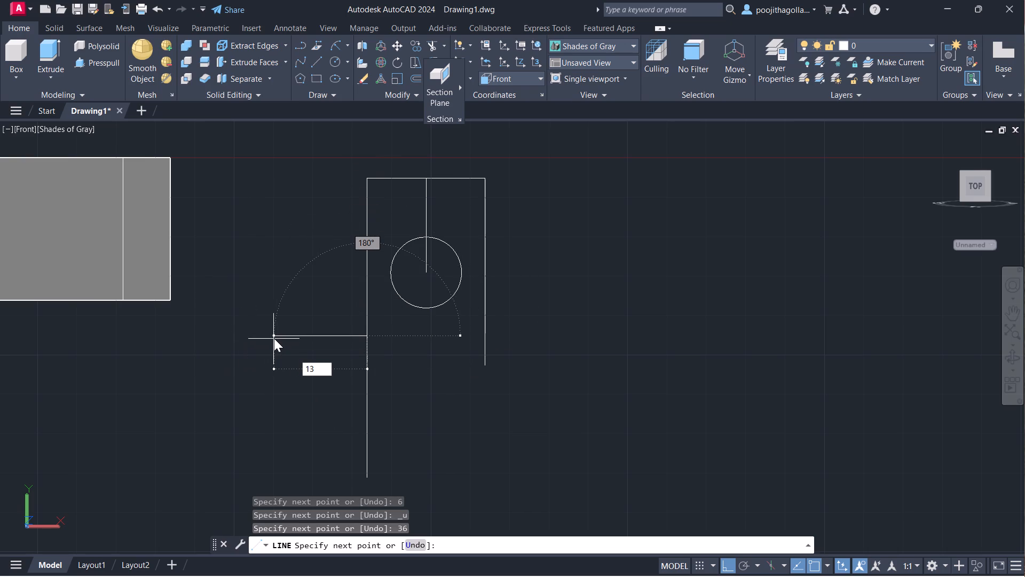
{"action": "key", "text": "BackSpace"}
{"action": "key", "text": "2"}
{"action": "key", "text": "Return"}
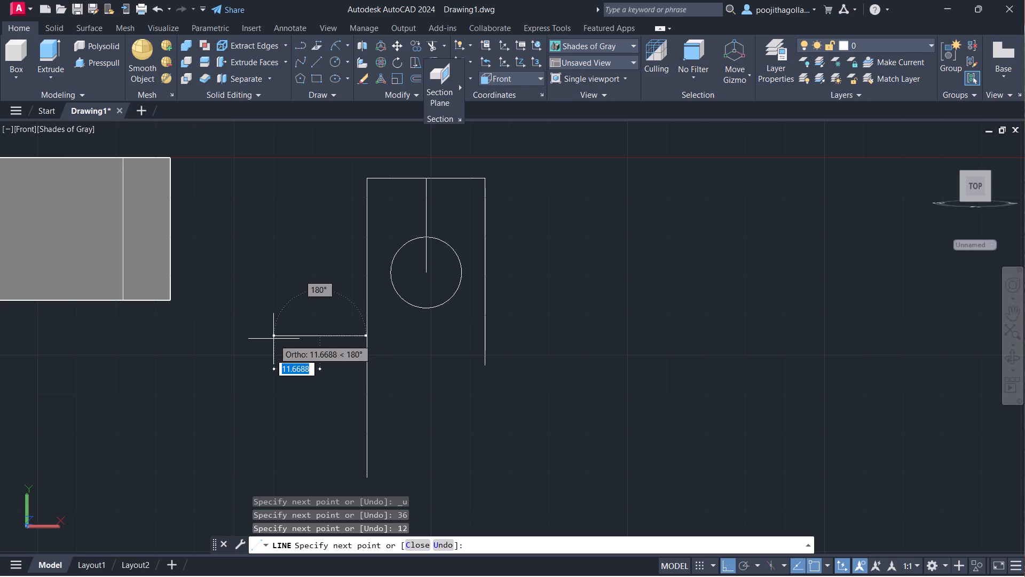
{"action": "middle_click_drag", "start_coordinate": [261, 391], "coordinate": [285, 308]}
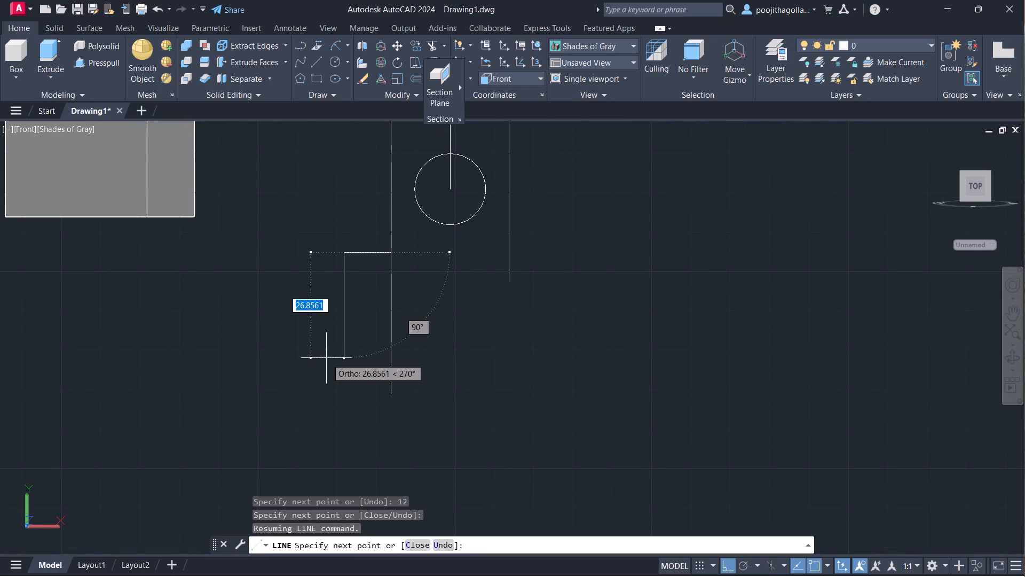
{"action": "type", "text": "36"}
{"action": "key", "text": "Return"}
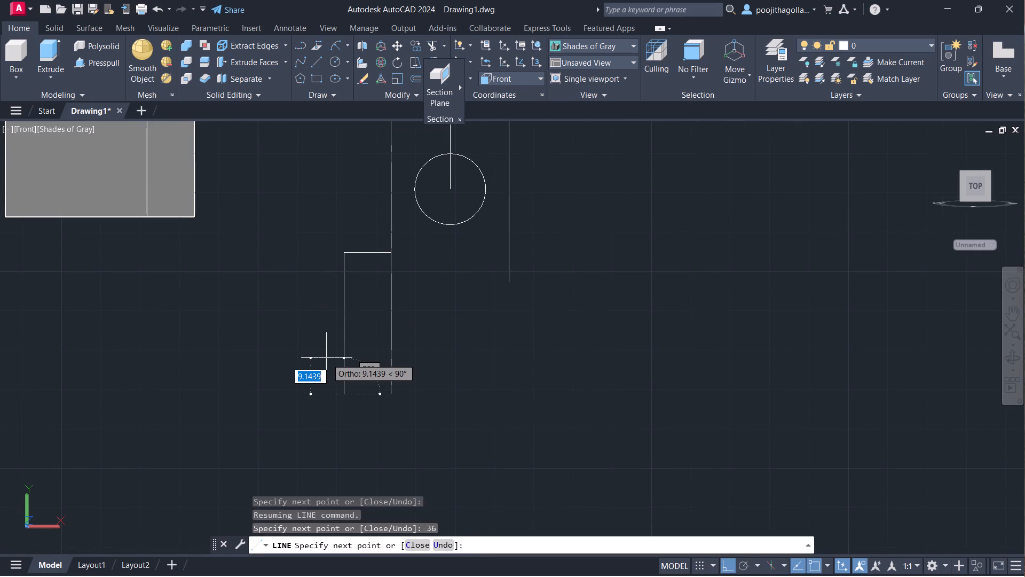
{"action": "left_click", "coordinate": [558, 407]}
{"action": "key", "text": "Escape"}
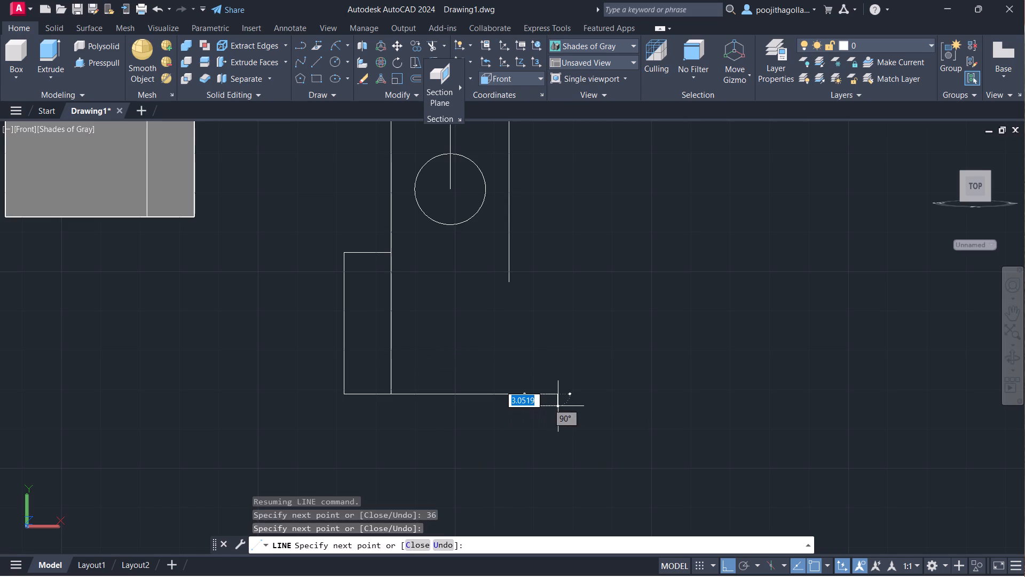
Lengthen the profile's right vertical line downward from its lower endpoint until it crosses the new bottom line.
{"action": "left_click", "coordinate": [527, 241]}
{"action": "left_click", "coordinate": [496, 276]}
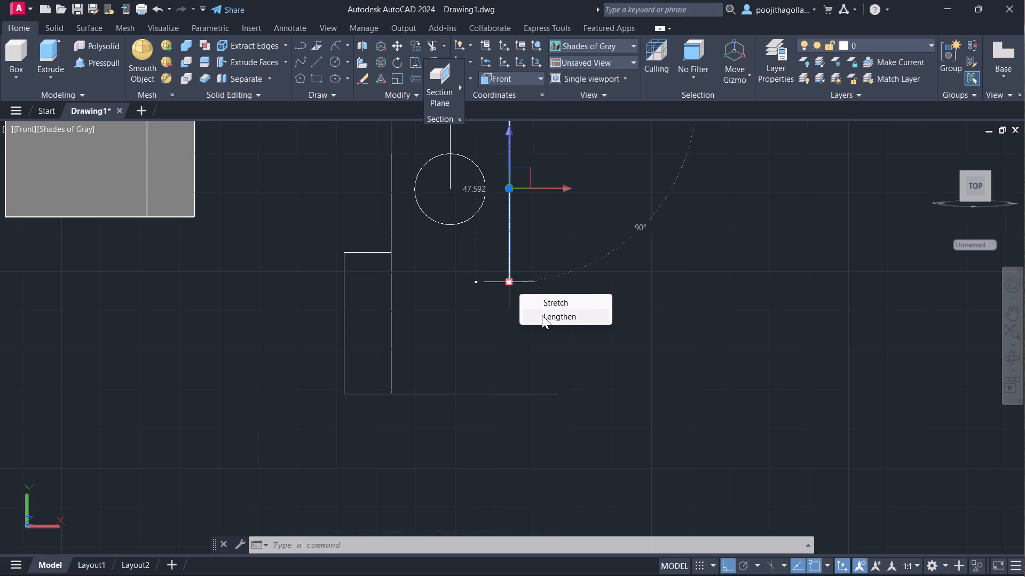
{"action": "left_click", "coordinate": [543, 314]}
{"action": "left_click", "coordinate": [511, 435]}
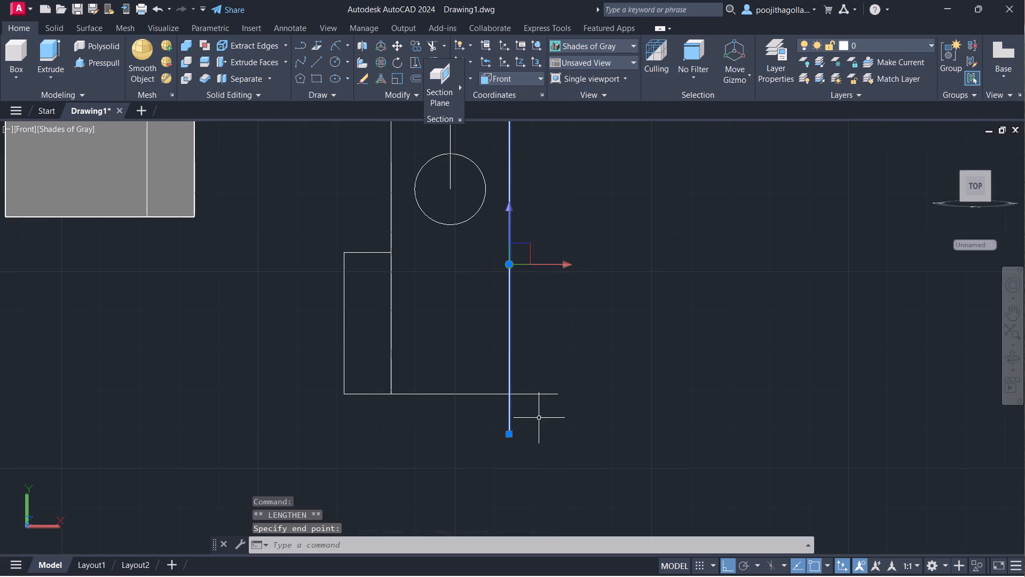
{"action": "key", "text": "Escape"}
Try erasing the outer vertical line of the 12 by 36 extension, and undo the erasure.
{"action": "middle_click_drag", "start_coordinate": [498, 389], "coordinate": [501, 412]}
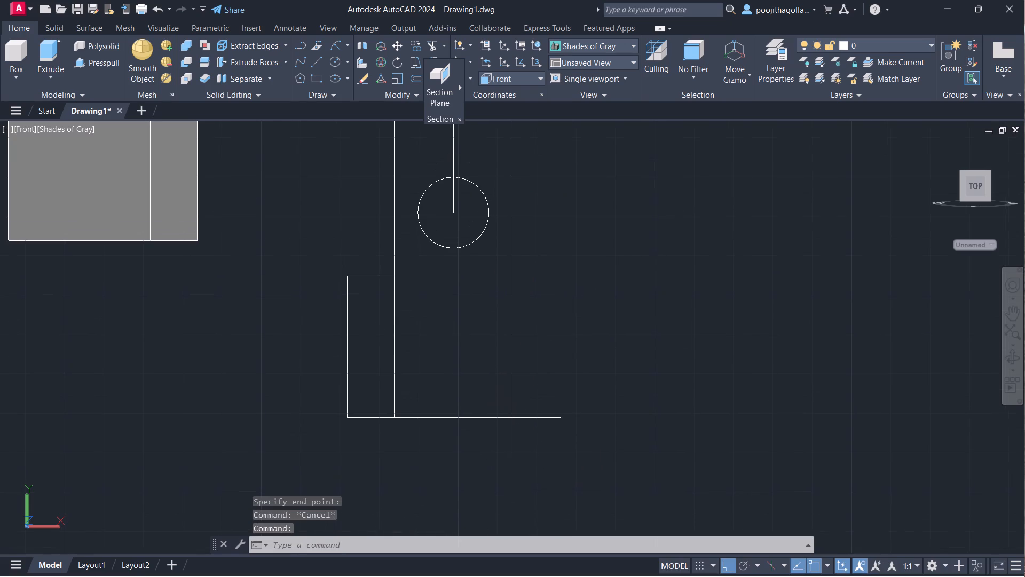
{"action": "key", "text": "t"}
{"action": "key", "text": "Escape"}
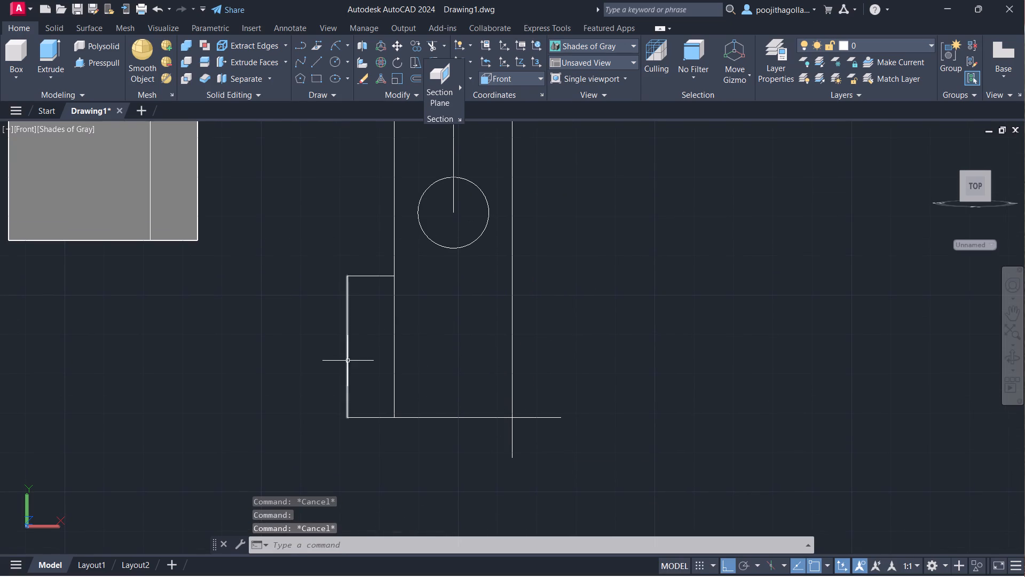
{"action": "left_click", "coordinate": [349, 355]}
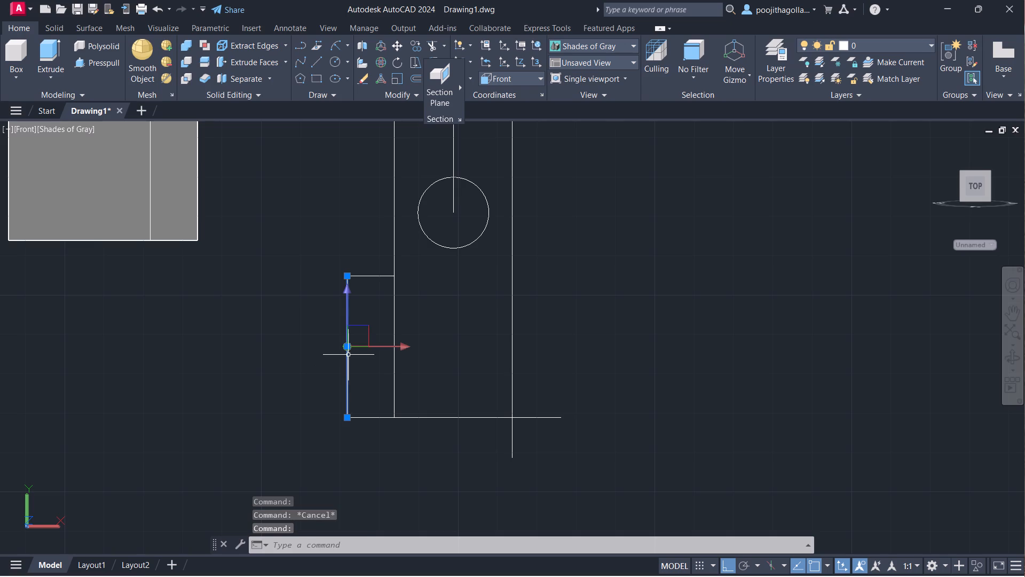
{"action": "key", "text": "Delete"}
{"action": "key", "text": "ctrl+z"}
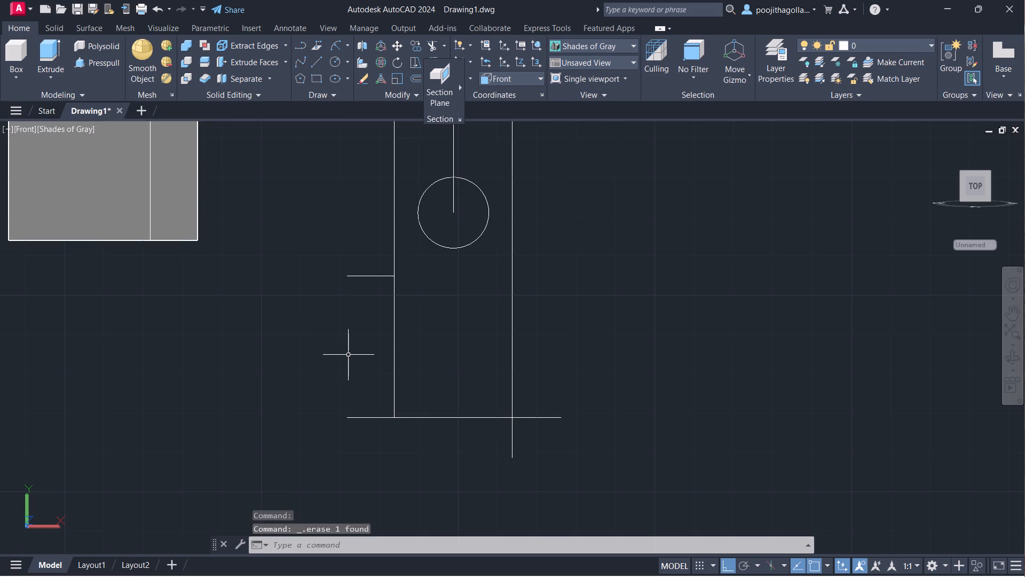
Erase the 36-unit vertical line separating the left extension from the main profile.
{"action": "left_click", "coordinate": [396, 344]}
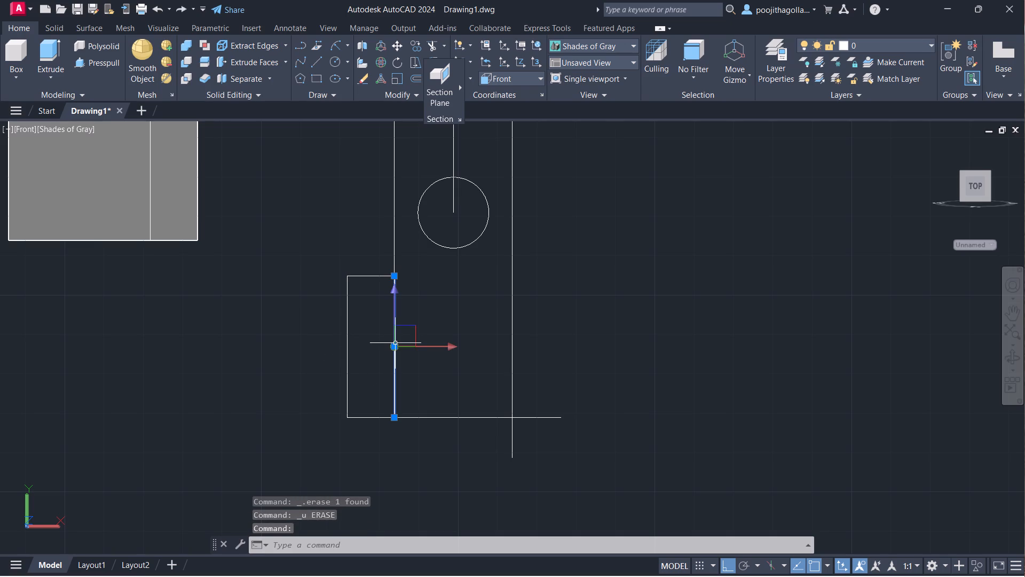
{"action": "key", "text": "Delete"}
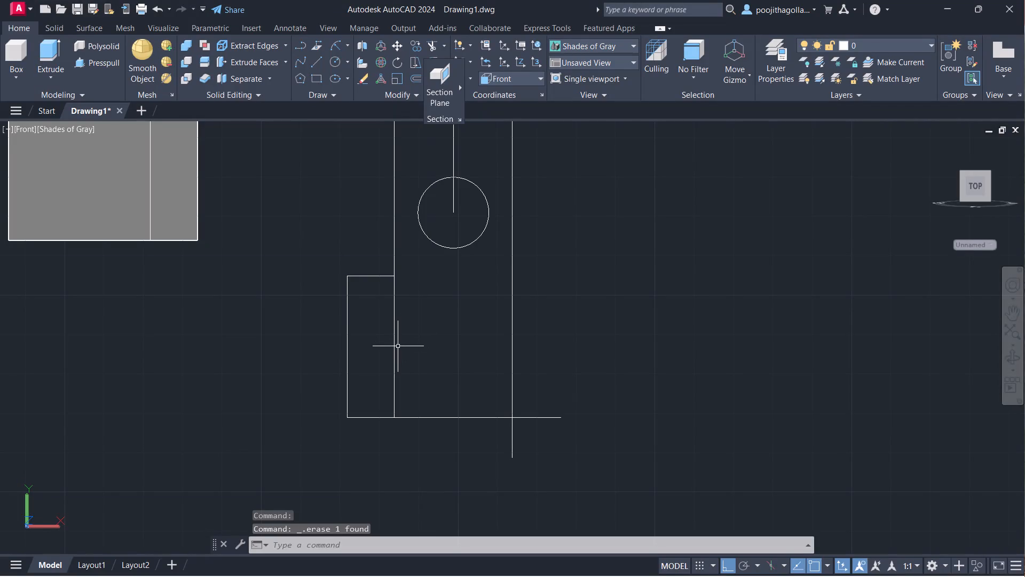
Trim the remaining vertical segment inside the left extension and both overshooting line ends at the profile's lower right corner.
{"action": "key", "text": "y"}
{"action": "key", "text": "BackSpace"}
{"action": "type", "text": "tr"}
{"action": "key", "text": "Return"}
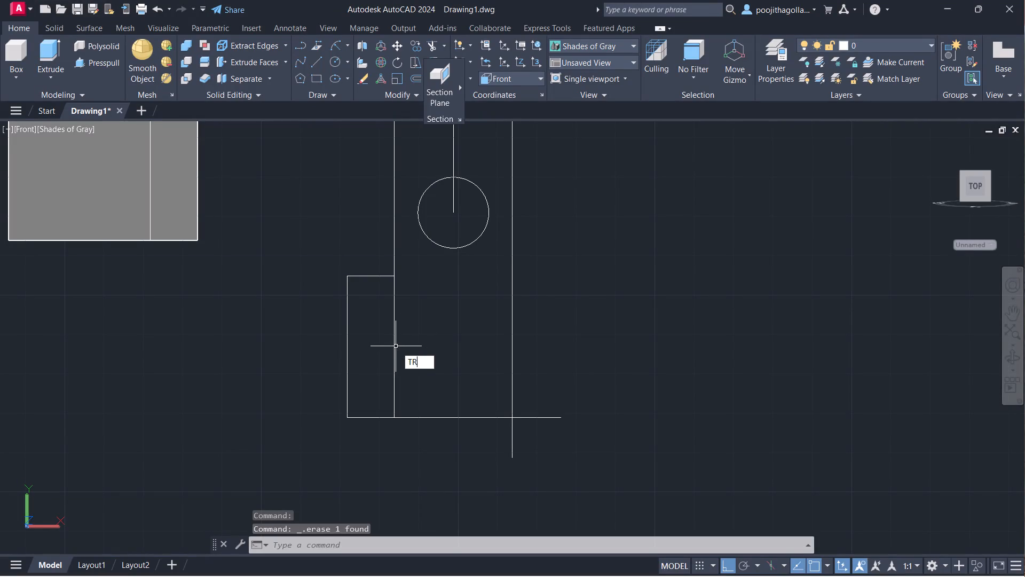
{"action": "left_click", "coordinate": [396, 345]}
{"action": "left_click_drag", "start_coordinate": [540, 401], "coordinate": [490, 454]}
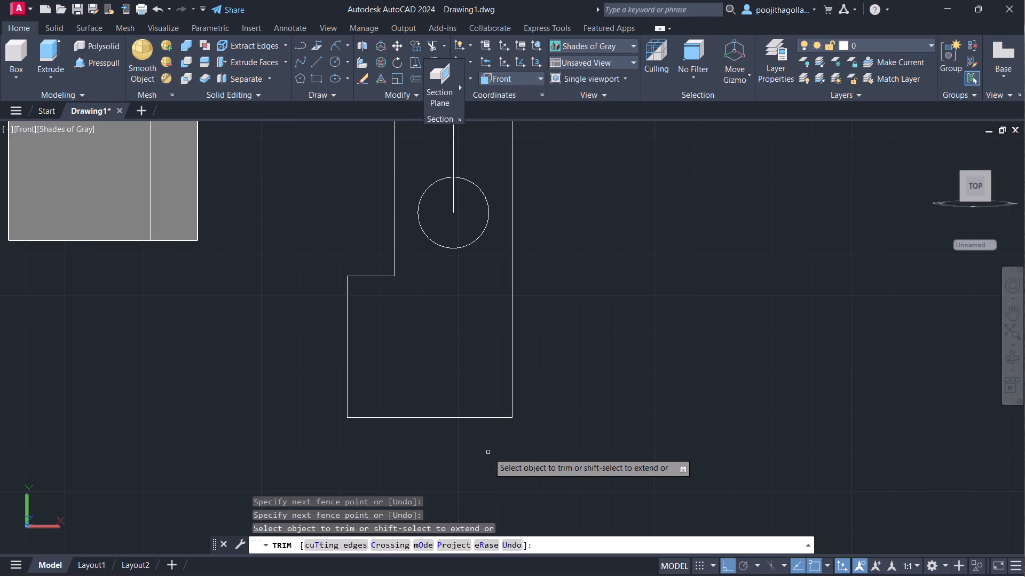
{"action": "key", "text": "Escape"}
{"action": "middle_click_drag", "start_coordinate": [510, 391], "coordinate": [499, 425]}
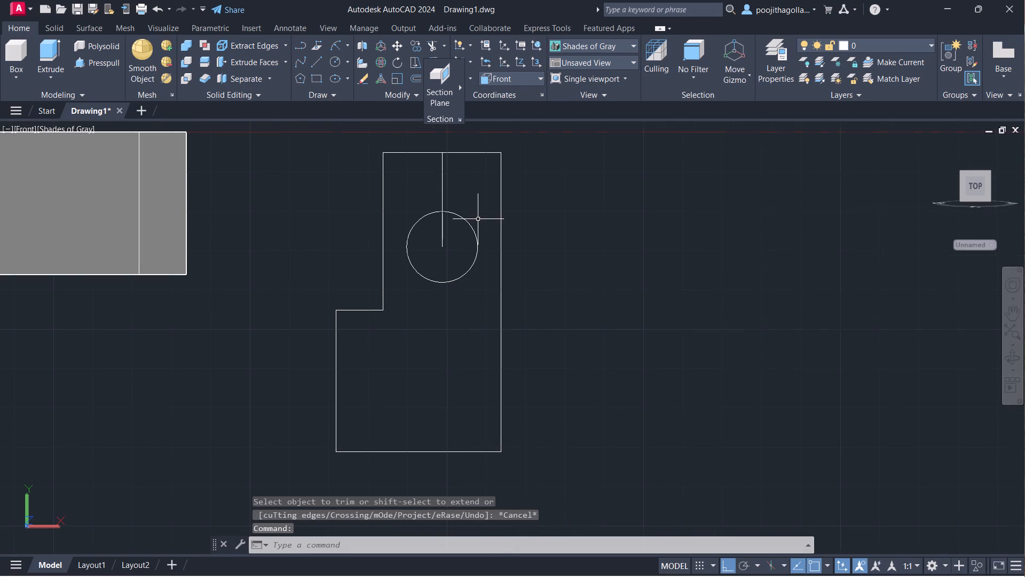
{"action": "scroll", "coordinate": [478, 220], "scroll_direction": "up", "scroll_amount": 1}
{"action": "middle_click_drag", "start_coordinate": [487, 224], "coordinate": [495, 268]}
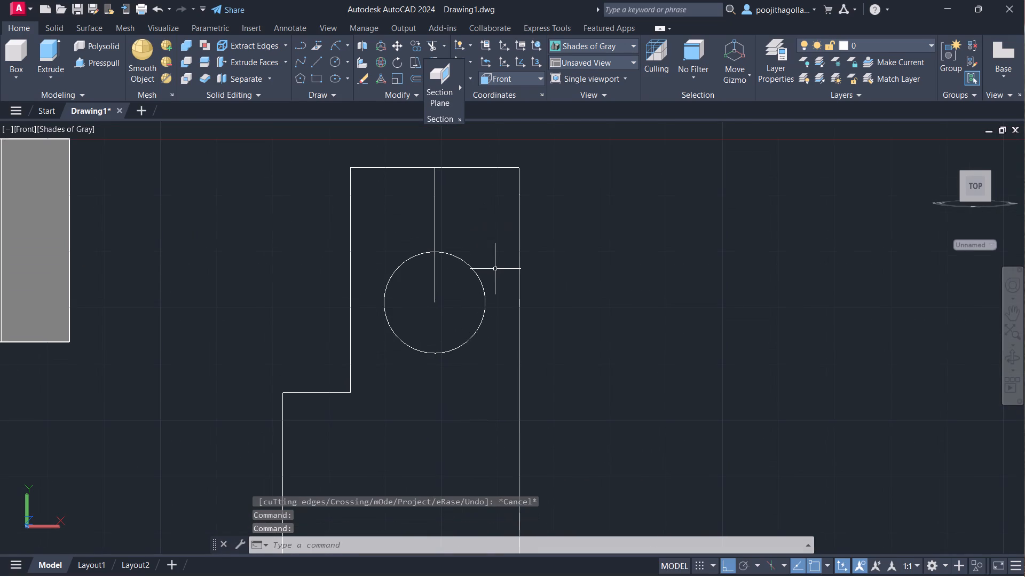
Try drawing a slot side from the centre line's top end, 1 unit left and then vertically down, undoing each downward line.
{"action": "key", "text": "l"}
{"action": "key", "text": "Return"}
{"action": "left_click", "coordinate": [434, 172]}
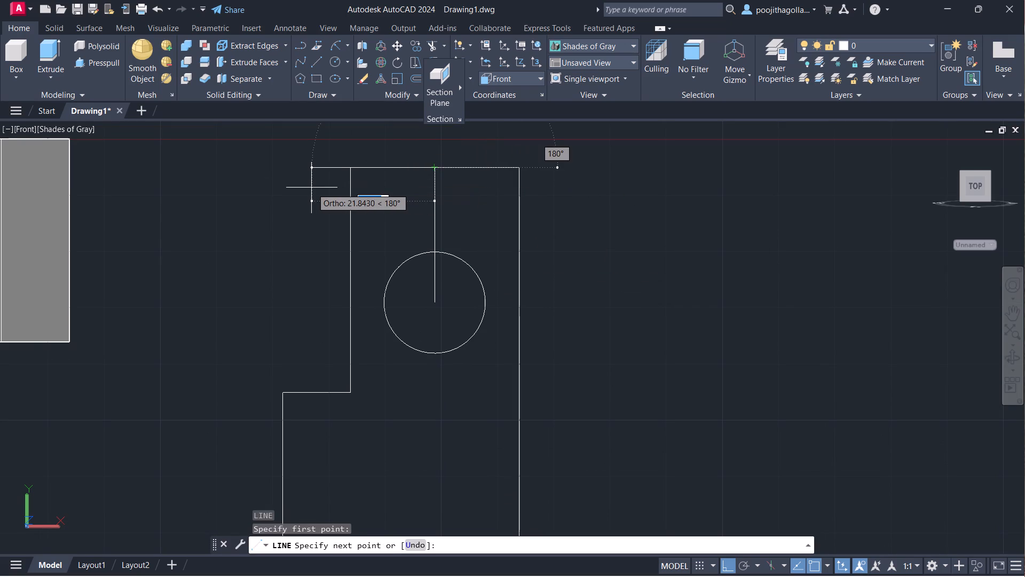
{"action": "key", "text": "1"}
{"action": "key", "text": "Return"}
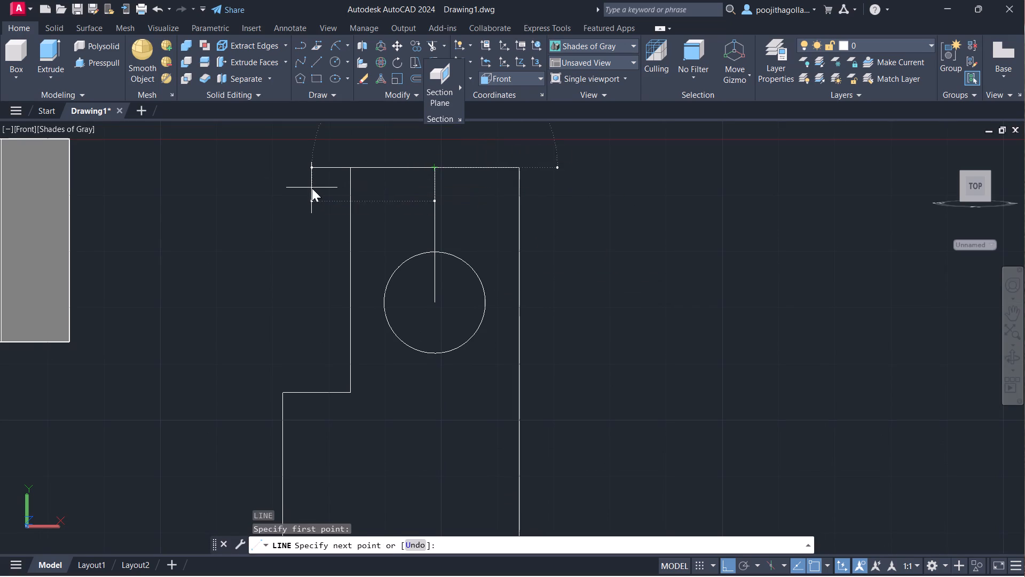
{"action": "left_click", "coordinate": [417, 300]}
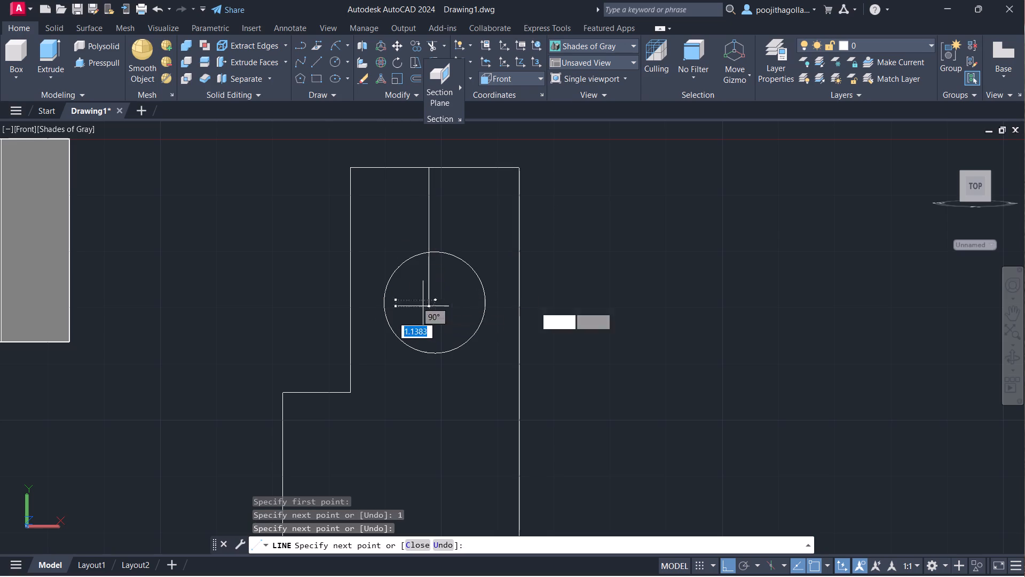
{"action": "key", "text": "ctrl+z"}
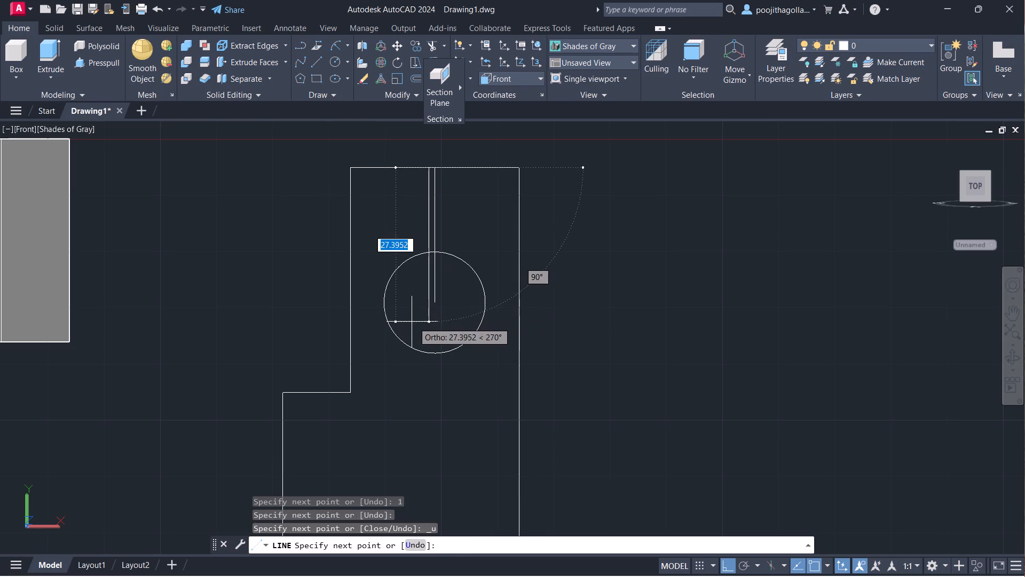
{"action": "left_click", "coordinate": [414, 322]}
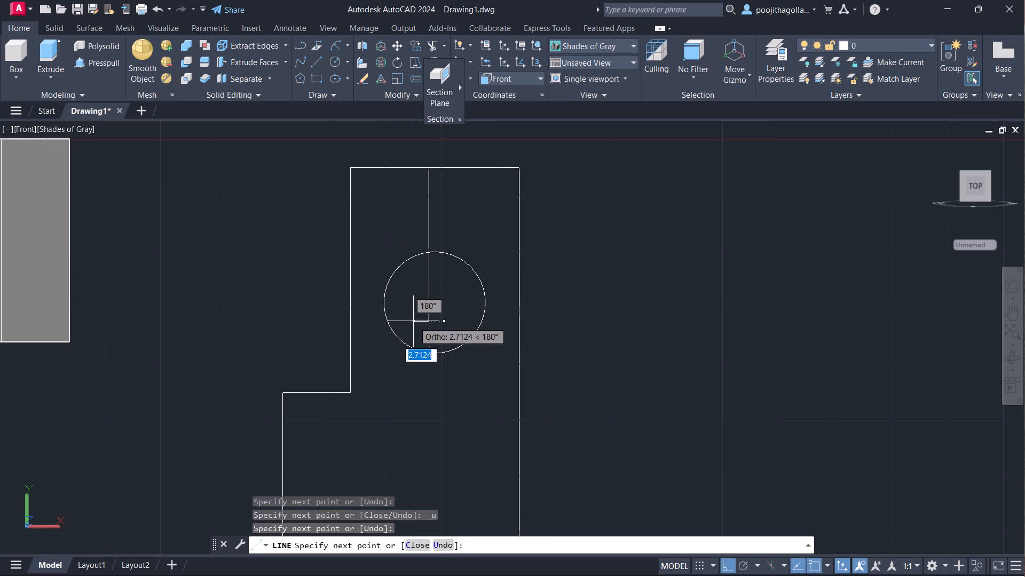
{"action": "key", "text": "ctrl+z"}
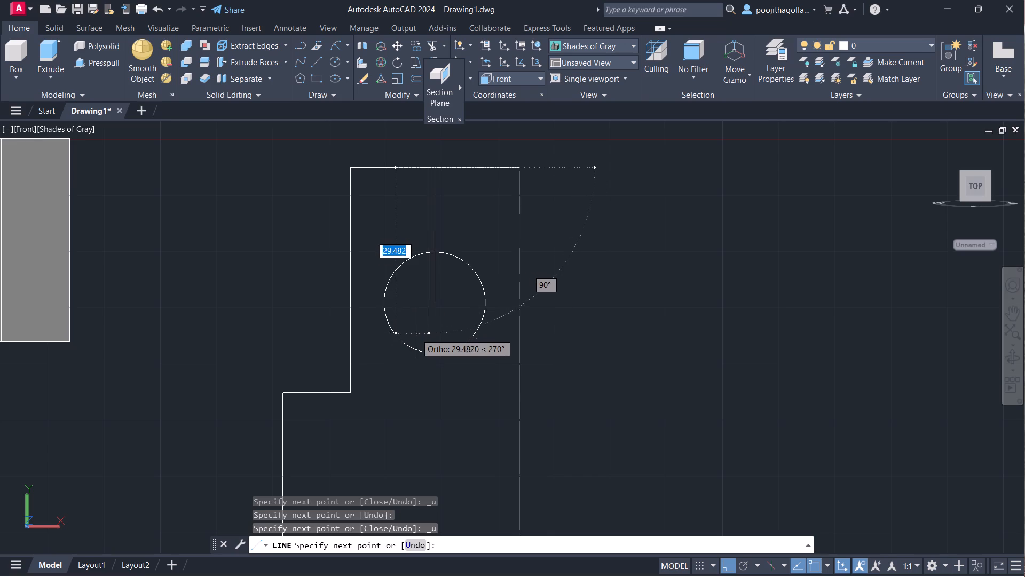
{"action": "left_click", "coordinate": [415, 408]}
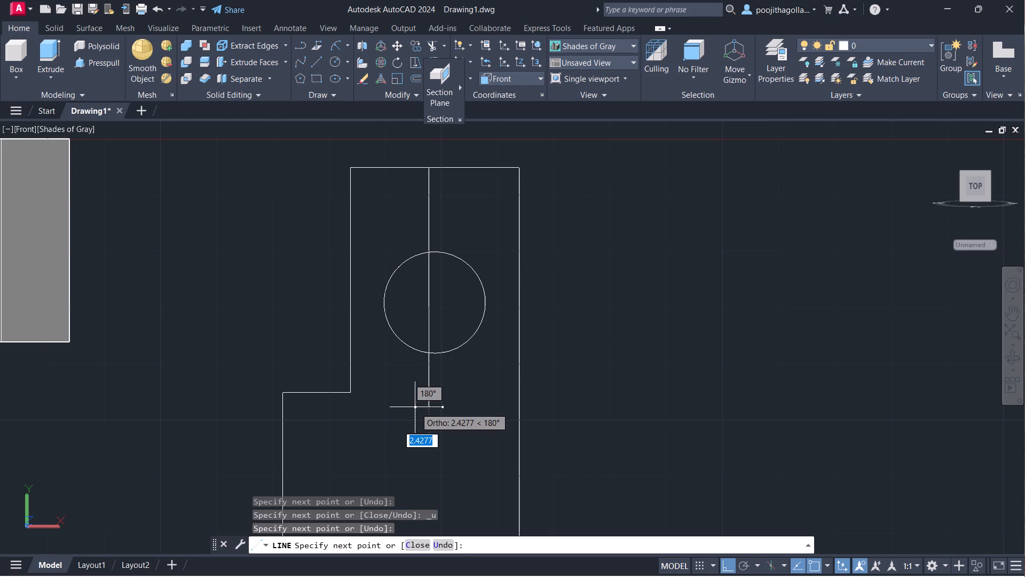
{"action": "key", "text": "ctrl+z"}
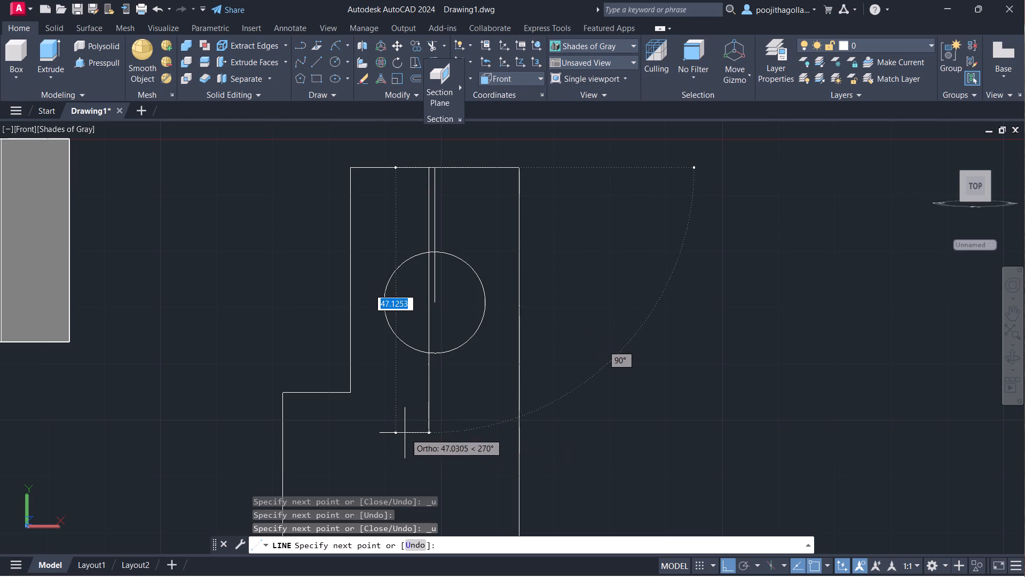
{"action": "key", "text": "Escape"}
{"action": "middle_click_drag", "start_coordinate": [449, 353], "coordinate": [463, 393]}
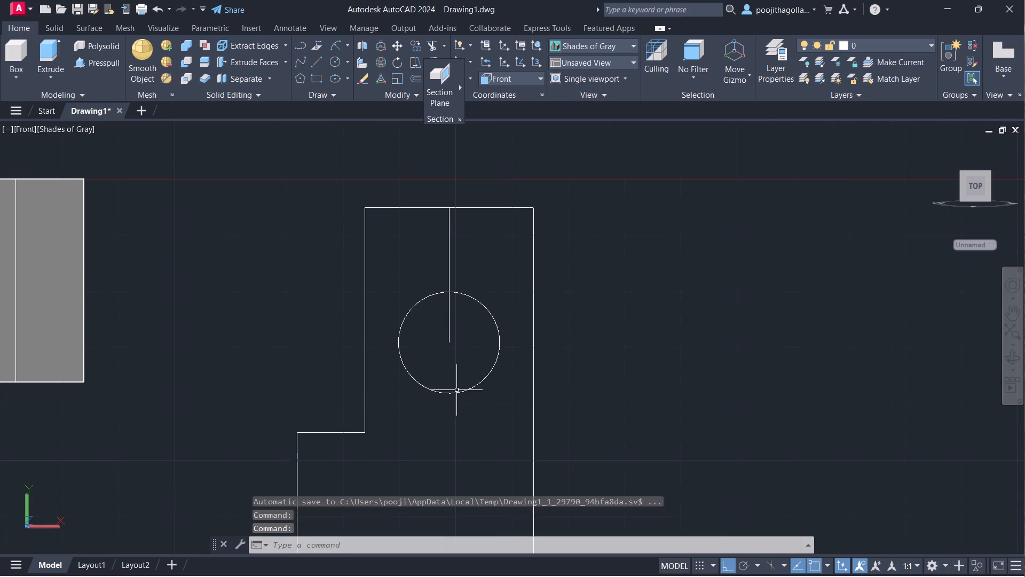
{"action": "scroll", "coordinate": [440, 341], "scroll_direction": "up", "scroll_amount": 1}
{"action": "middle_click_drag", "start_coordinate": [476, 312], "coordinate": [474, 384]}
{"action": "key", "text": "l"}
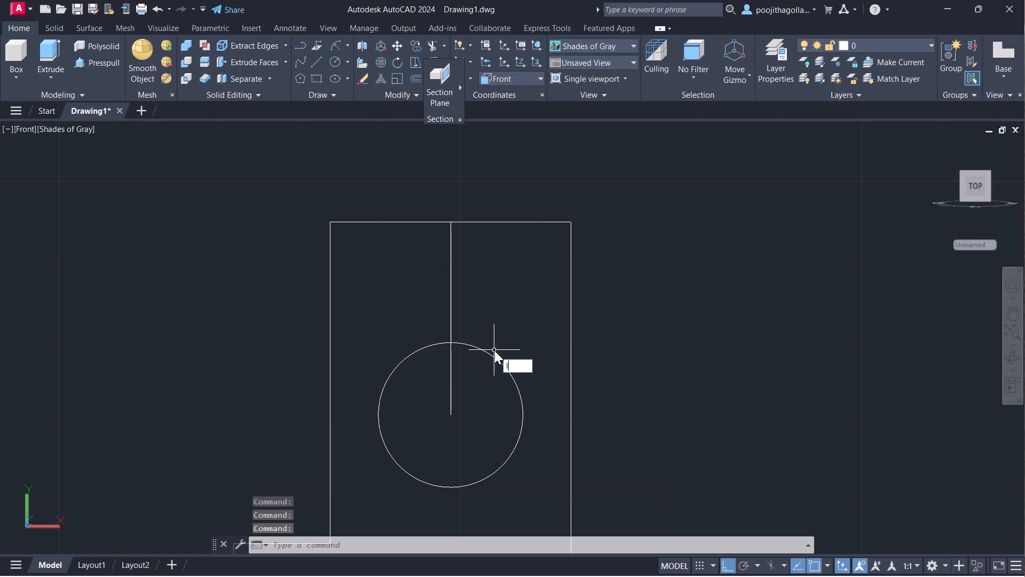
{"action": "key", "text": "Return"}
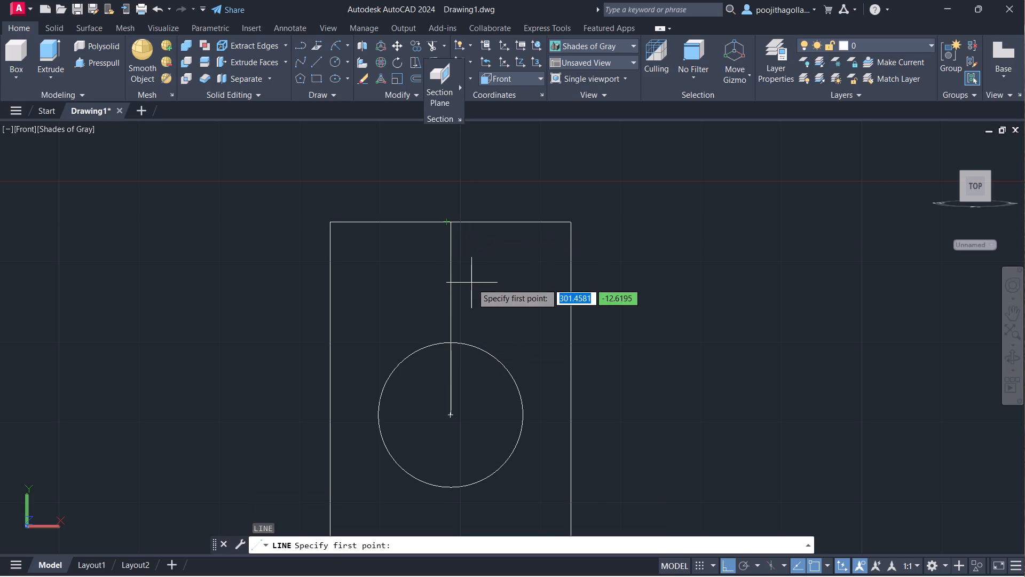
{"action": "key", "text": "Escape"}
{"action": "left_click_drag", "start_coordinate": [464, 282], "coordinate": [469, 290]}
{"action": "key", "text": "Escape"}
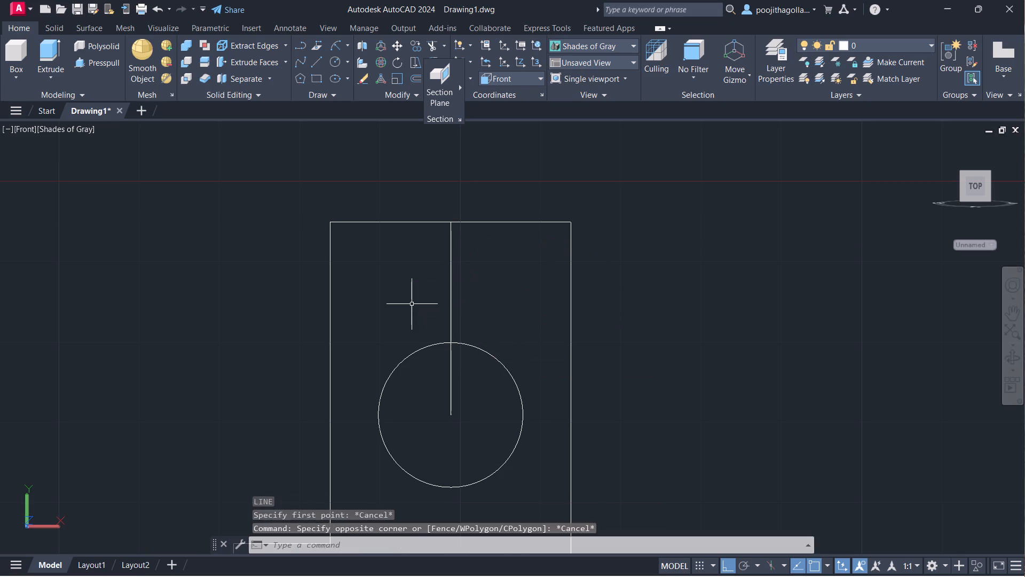
Offset the vertical centre line above the circle by 1 unit to both sides.
{"action": "key", "text": "o"}
{"action": "key", "text": "Return"}
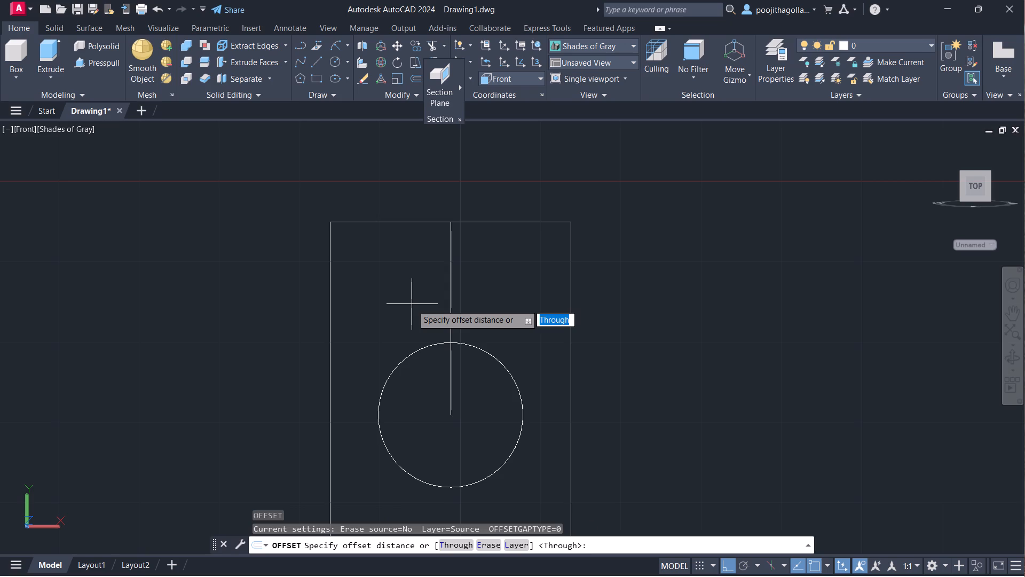
{"action": "key", "text": "1"}
{"action": "key", "text": "Return"}
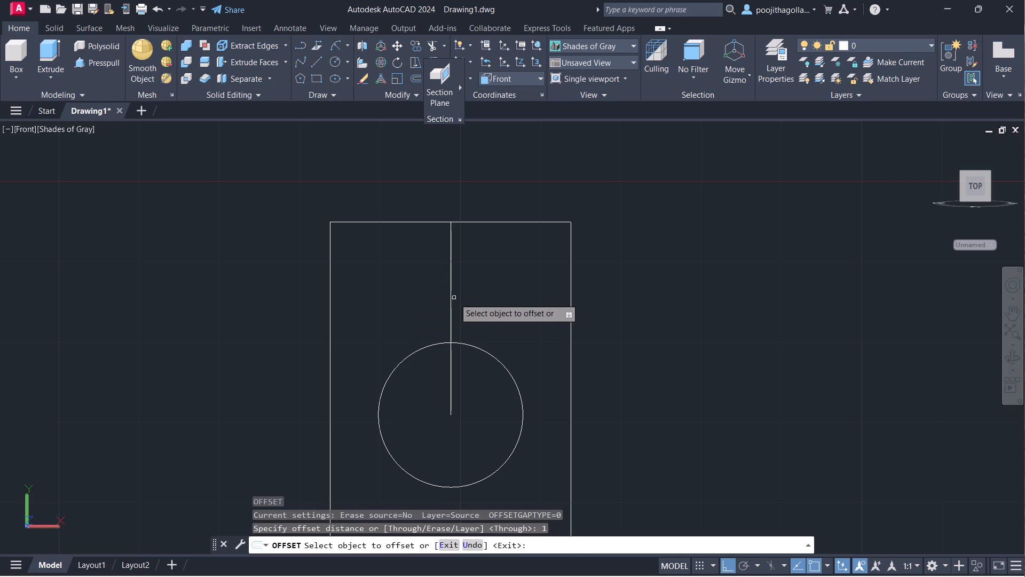
{"action": "left_click", "coordinate": [450, 300]}
{"action": "left_click", "coordinate": [401, 321]}
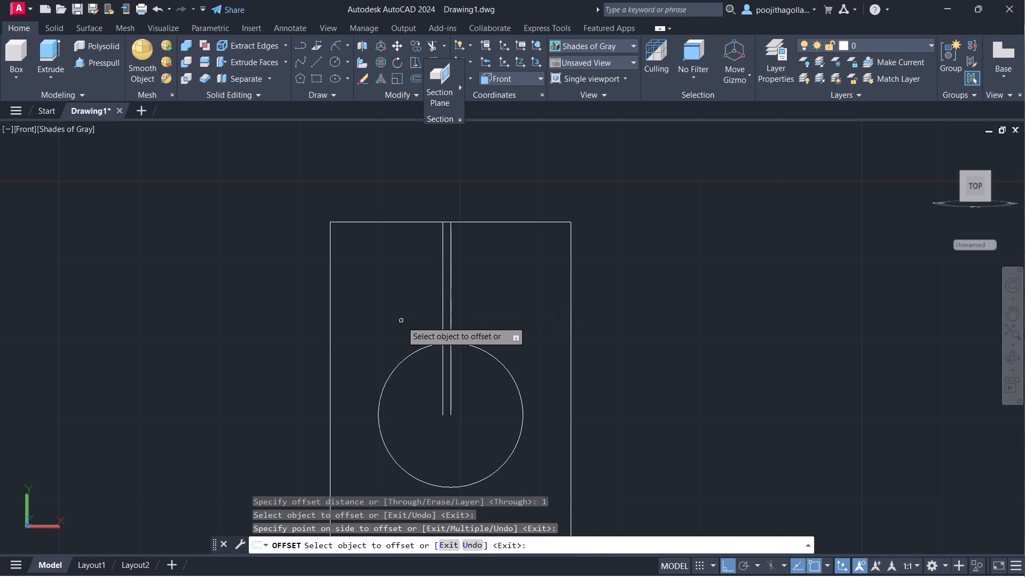
{"action": "left_click", "coordinate": [451, 323]}
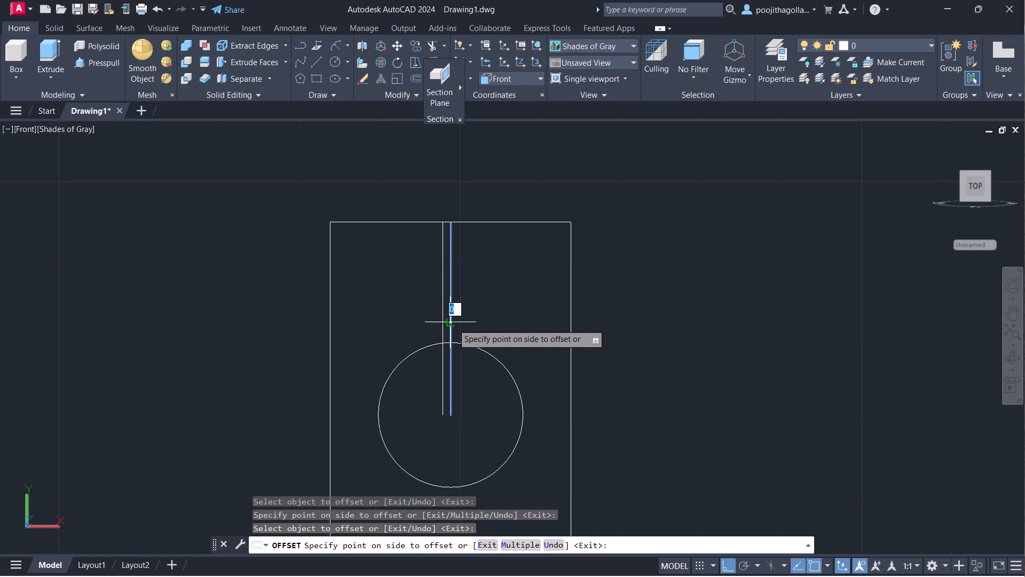
{"action": "left_click", "coordinate": [484, 316]}
{"action": "key", "text": "Escape"}
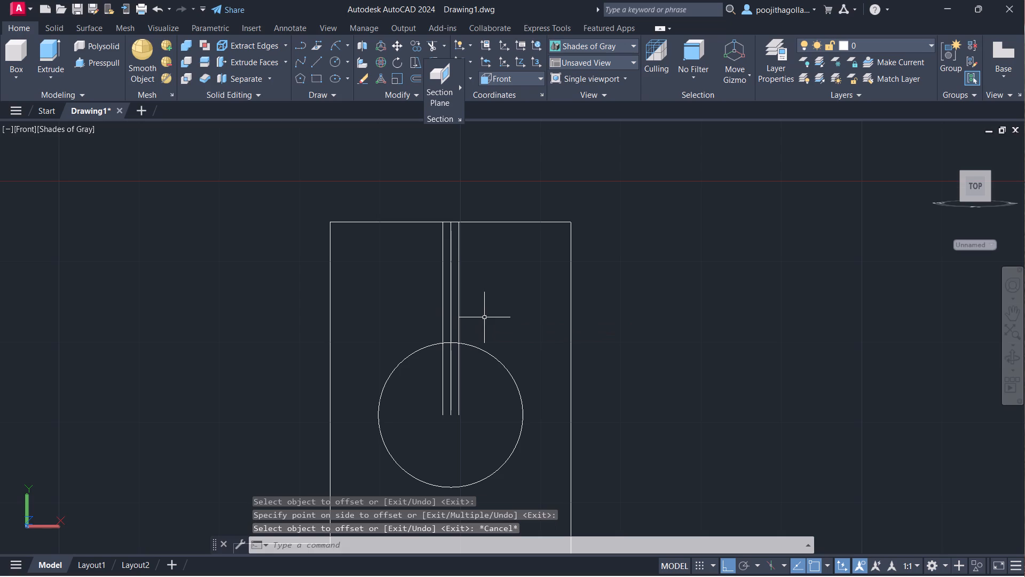
Trim the three vertical lines inside the circle and remove the rest of the middle line between the offsets.
{"action": "type", "text": "tr"}
{"action": "key", "text": "Return"}
{"action": "left_click_drag", "start_coordinate": [453, 386], "coordinate": [448, 400]}
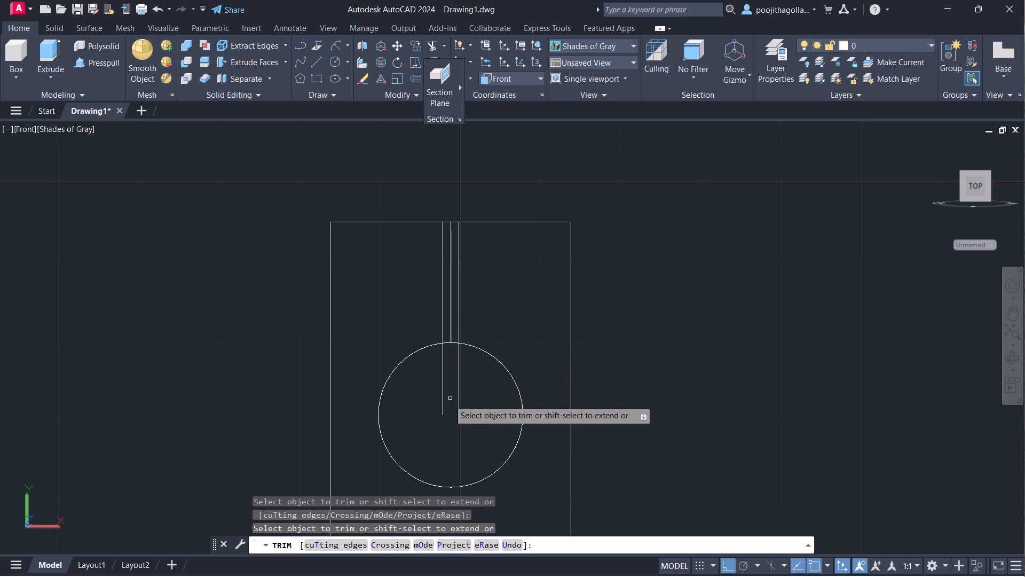
{"action": "left_click_drag", "start_coordinate": [448, 400], "coordinate": [470, 383]}
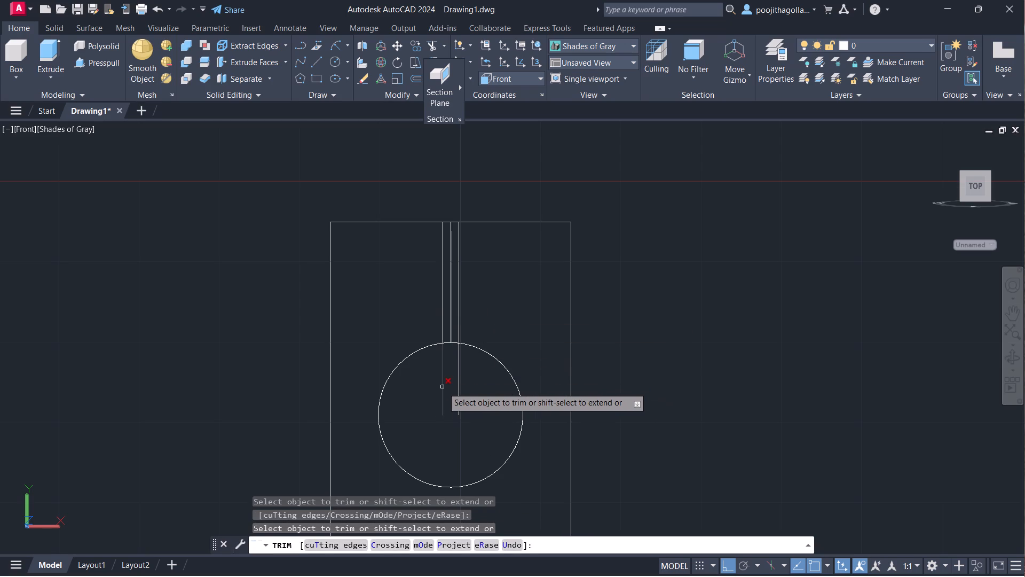
{"action": "left_click", "coordinate": [443, 387]}
{"action": "left_click", "coordinate": [459, 376]}
{"action": "scroll", "coordinate": [440, 342], "scroll_direction": "up", "scroll_amount": 3}
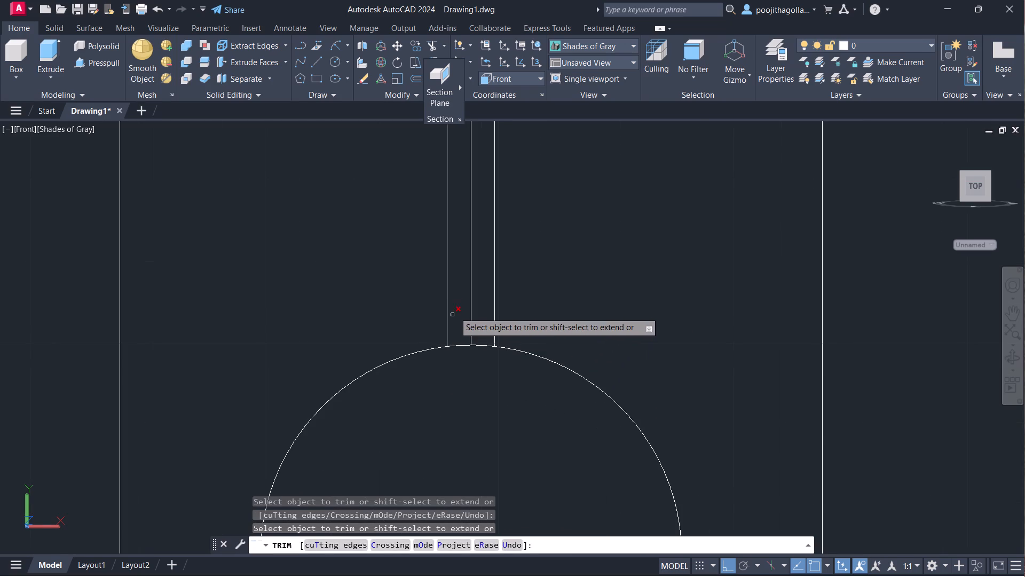
{"action": "left_click", "coordinate": [472, 300]}
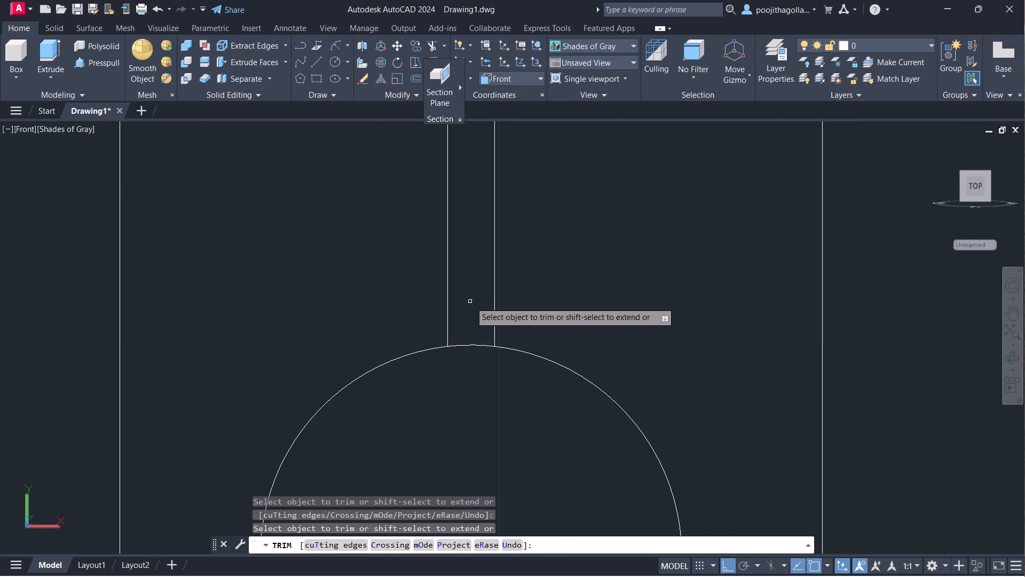
{"action": "scroll", "coordinate": [470, 302], "scroll_direction": "down", "scroll_amount": 2}
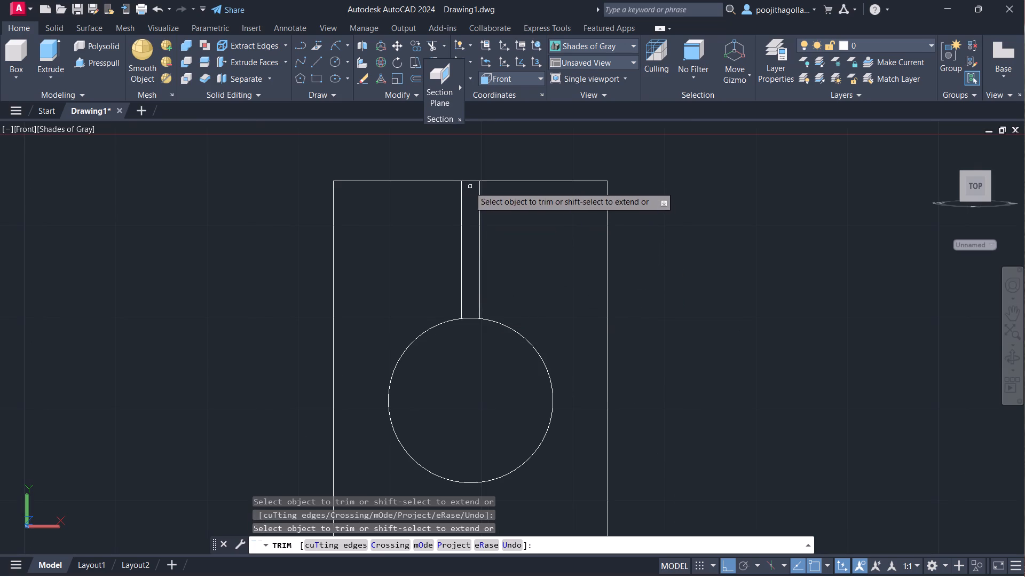
Trim away the profile's top edge between the two offset lines to open the slot, including the leftover overlapping segment.
{"action": "left_click", "coordinate": [473, 178]}
{"action": "left_click", "coordinate": [470, 184]}
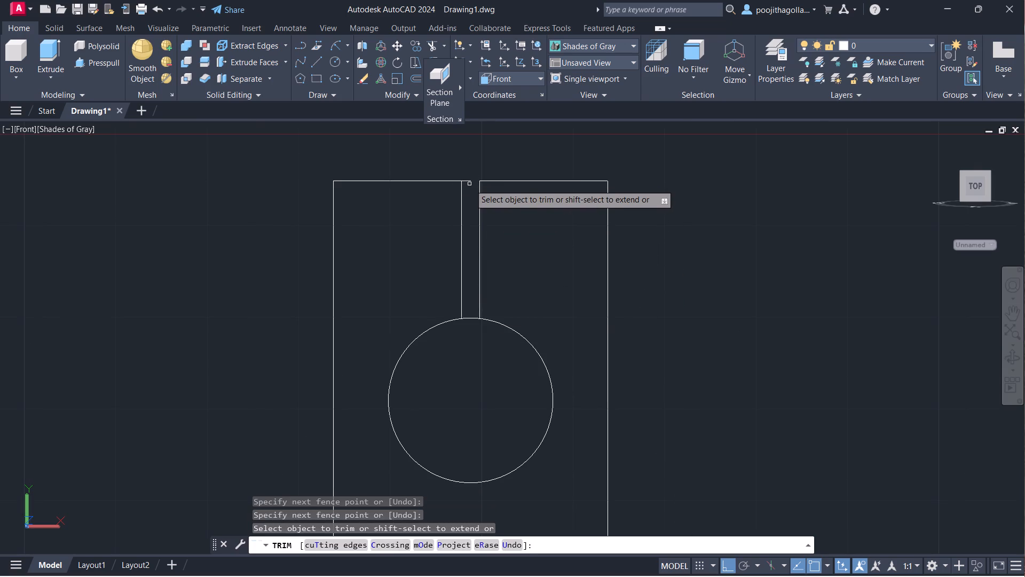
{"action": "scroll", "coordinate": [476, 174], "scroll_direction": "up", "scroll_amount": 3}
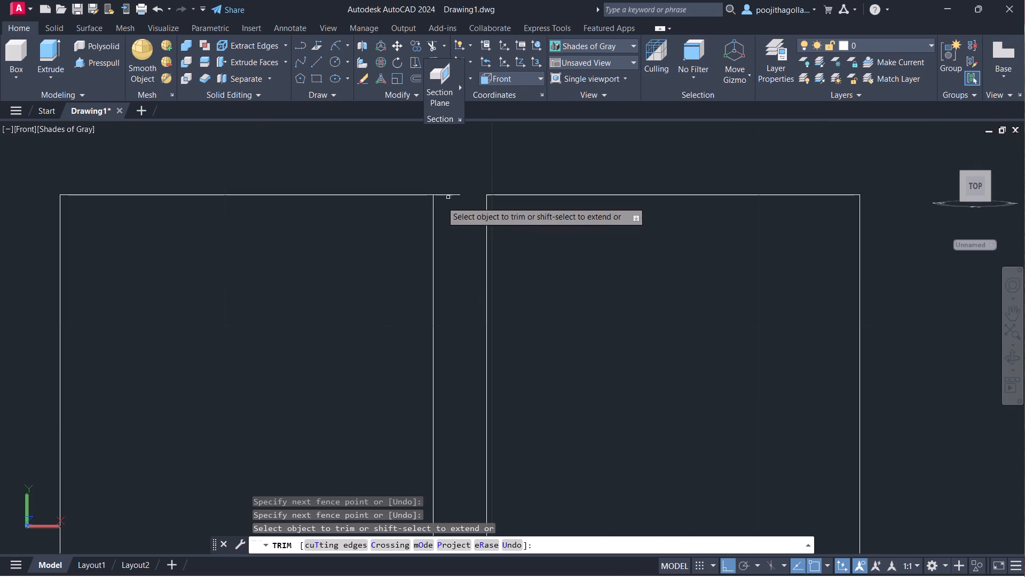
{"action": "left_click", "coordinate": [441, 193]}
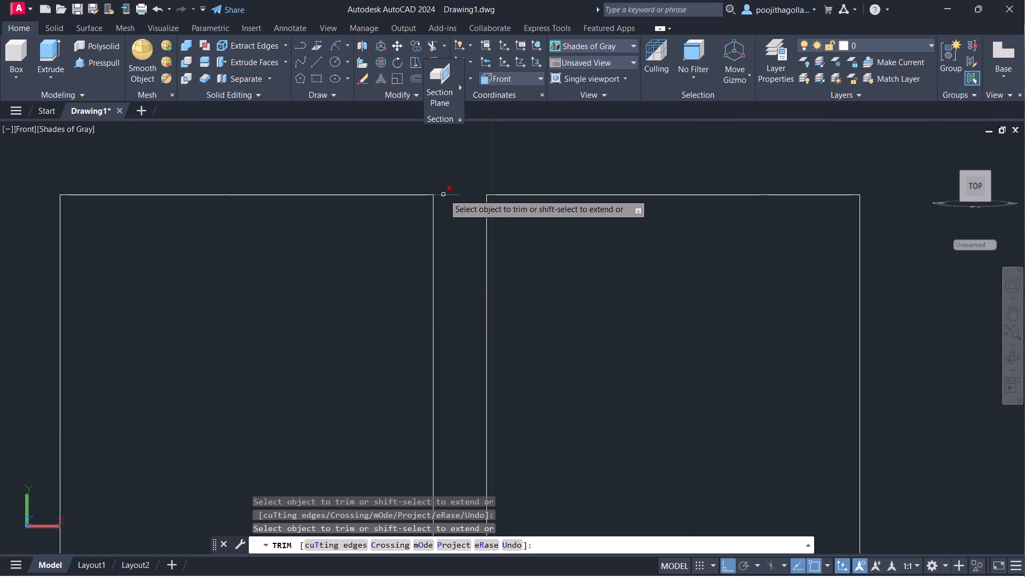
{"action": "left_click", "coordinate": [444, 194]}
{"action": "scroll", "coordinate": [444, 197], "scroll_direction": "down", "scroll_amount": 3}
{"action": "key", "text": "Escape"}
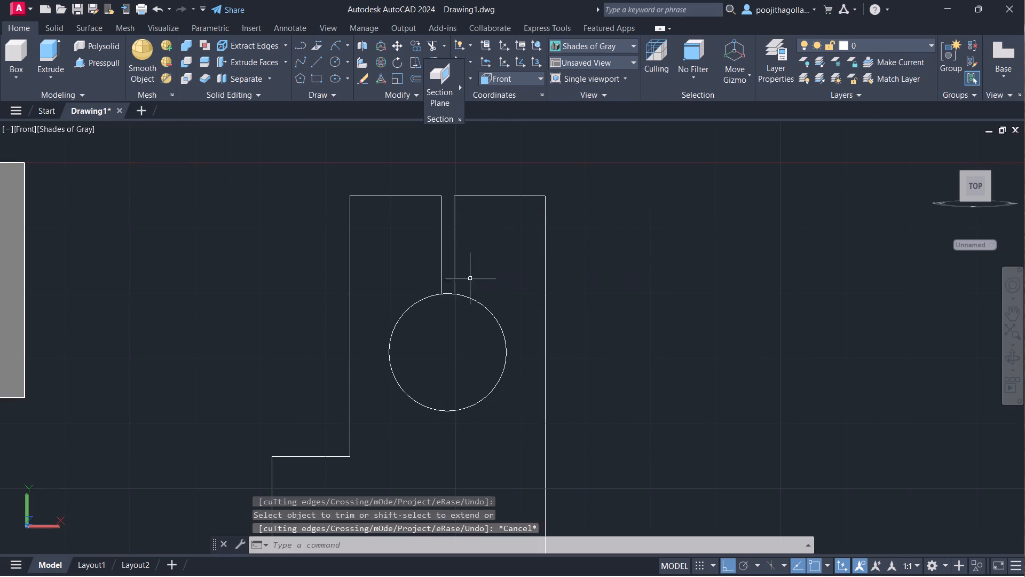
Fillet the profile's lower right corner between the bottom and right edges with a radius of 32.
{"action": "scroll", "coordinate": [483, 306], "scroll_direction": "down", "scroll_amount": 2}
{"action": "middle_click_drag", "start_coordinate": [477, 377], "coordinate": [455, 319]}
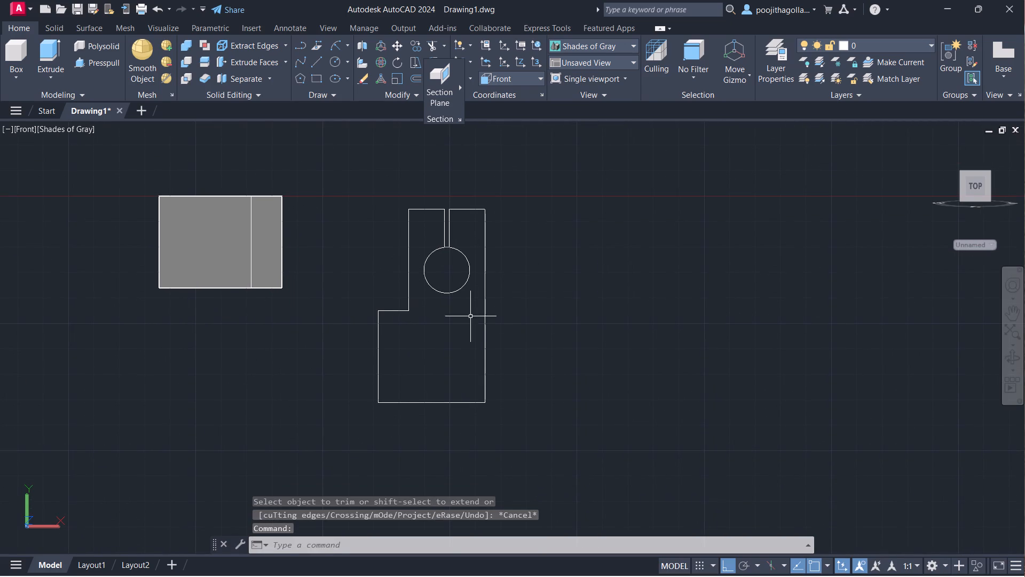
{"action": "key", "text": "f"}
{"action": "key", "text": "Return"}
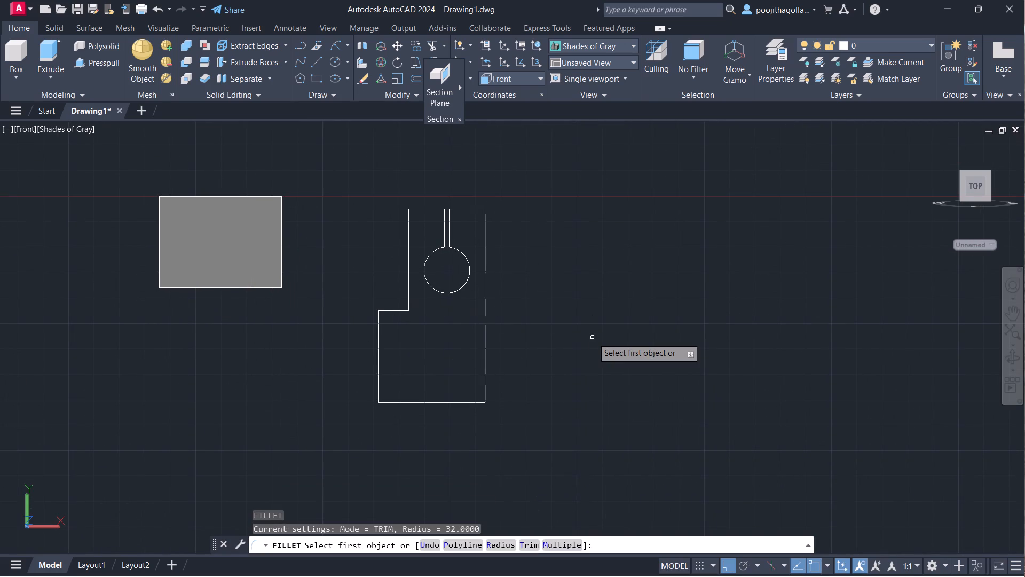
{"action": "key", "text": "r"}
{"action": "key", "text": "Return"}
{"action": "key", "text": "3"}
{"action": "key", "text": "2"}
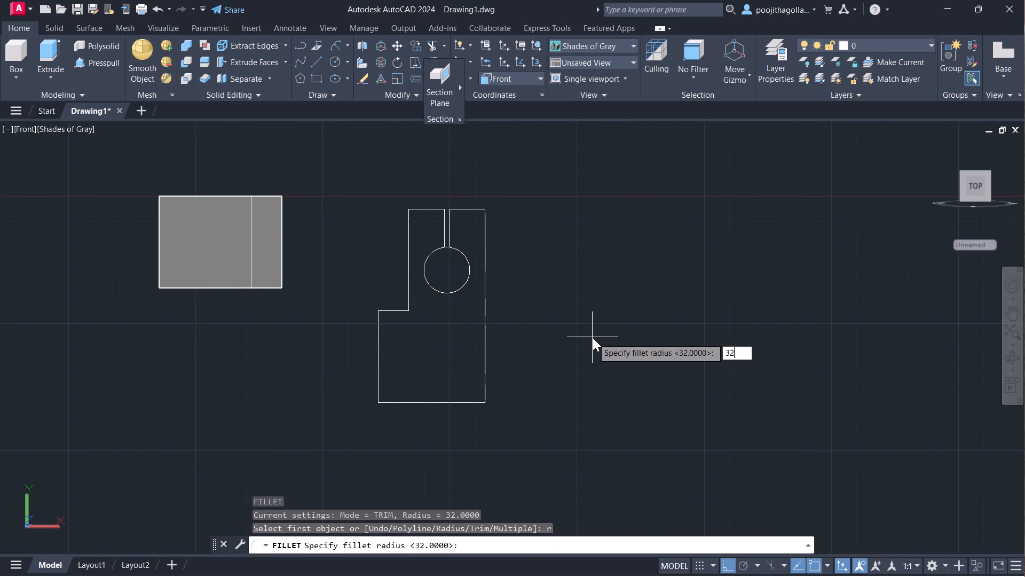
{"action": "key", "text": "Return"}
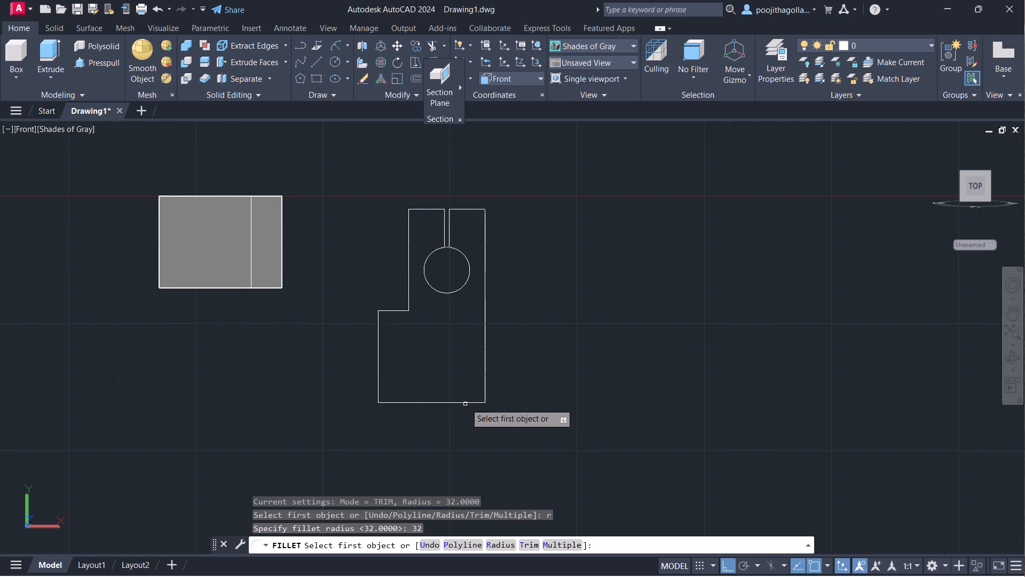
{"action": "left_click", "coordinate": [466, 403]}
{"action": "left_click", "coordinate": [485, 375]}
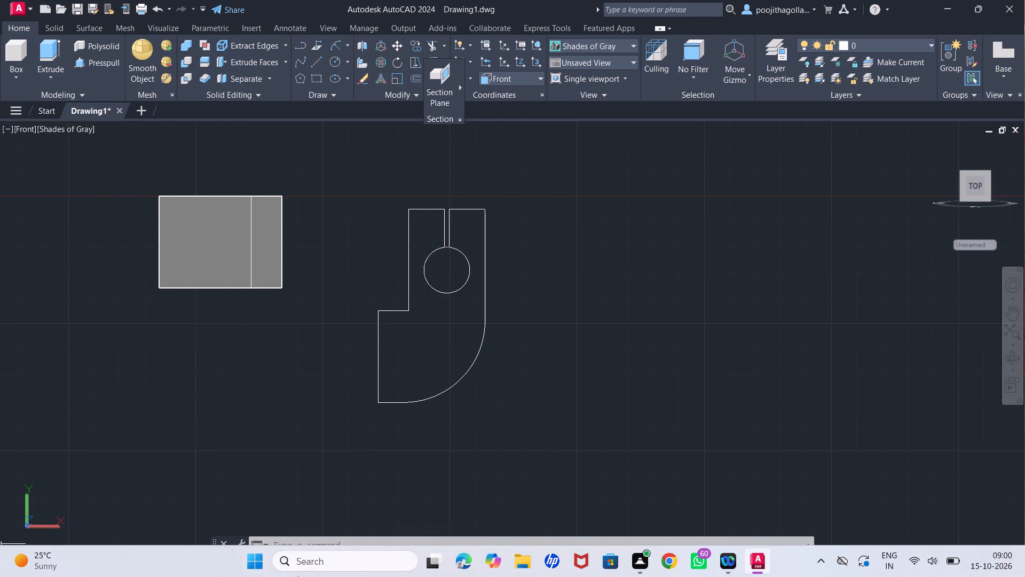
{"action": "key", "text": "Escape"}
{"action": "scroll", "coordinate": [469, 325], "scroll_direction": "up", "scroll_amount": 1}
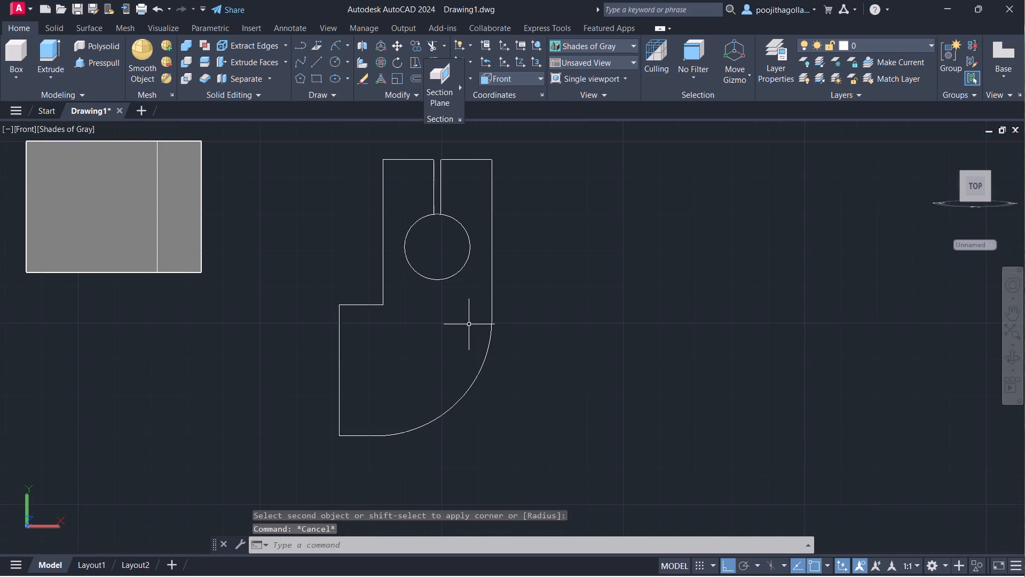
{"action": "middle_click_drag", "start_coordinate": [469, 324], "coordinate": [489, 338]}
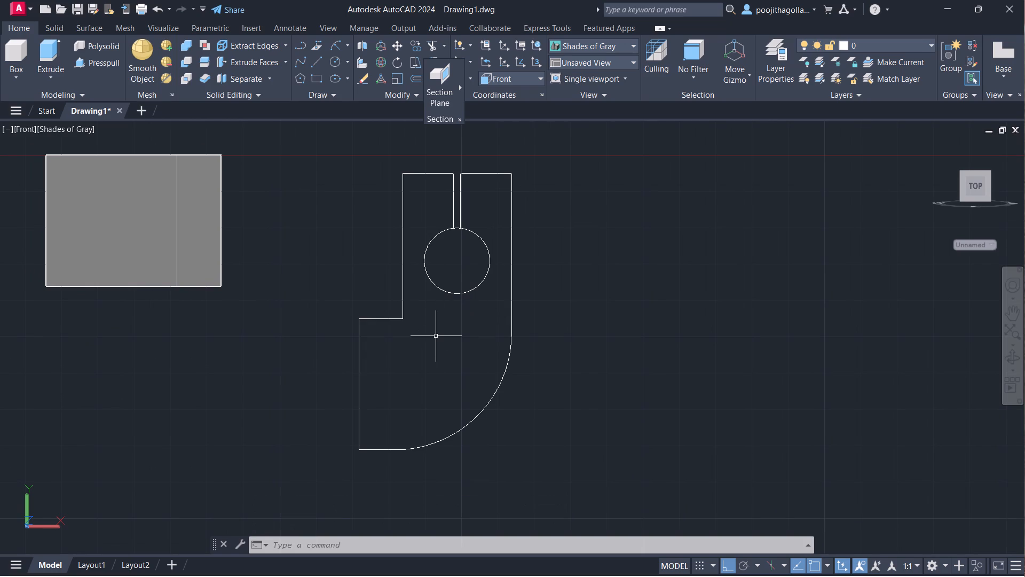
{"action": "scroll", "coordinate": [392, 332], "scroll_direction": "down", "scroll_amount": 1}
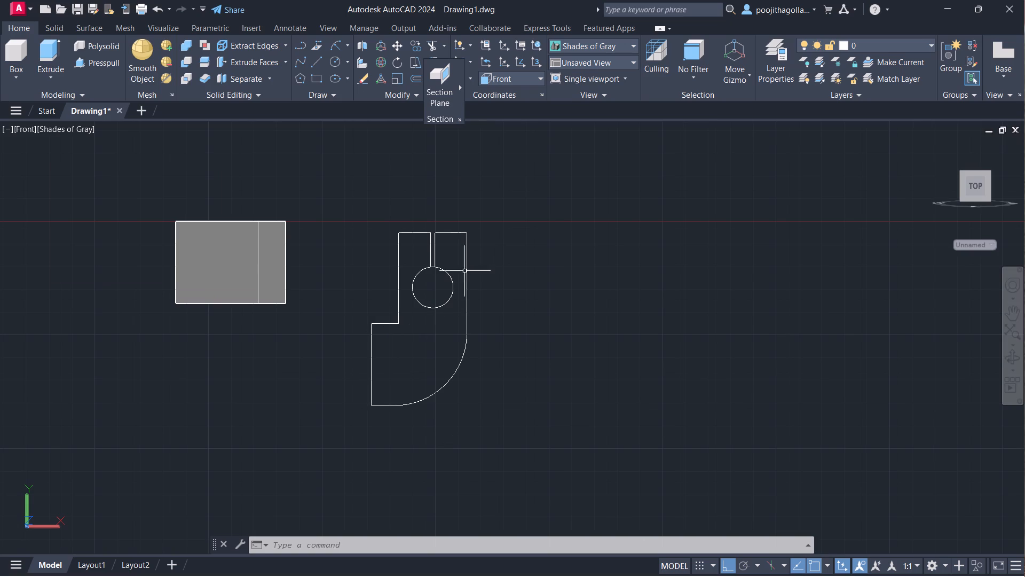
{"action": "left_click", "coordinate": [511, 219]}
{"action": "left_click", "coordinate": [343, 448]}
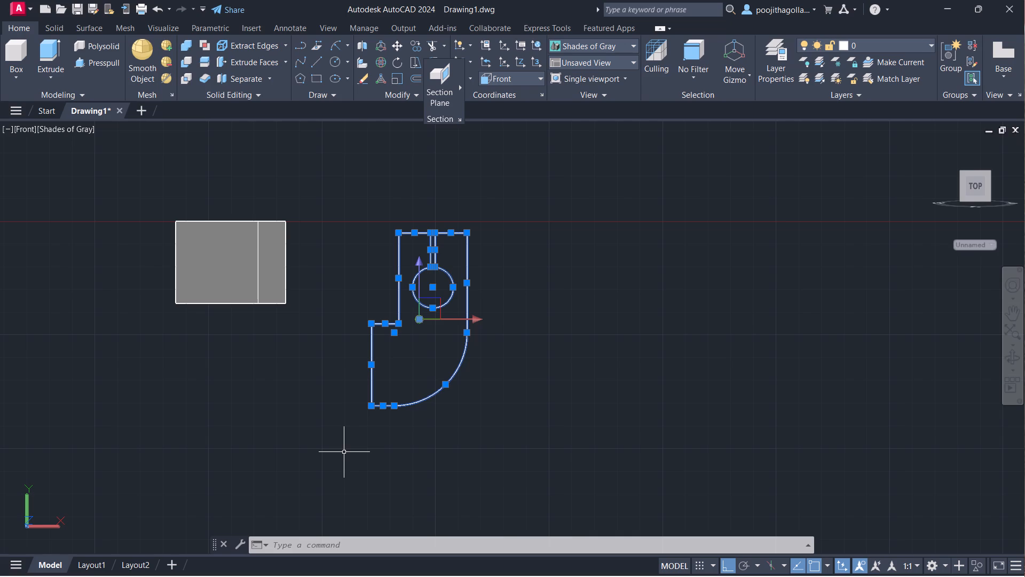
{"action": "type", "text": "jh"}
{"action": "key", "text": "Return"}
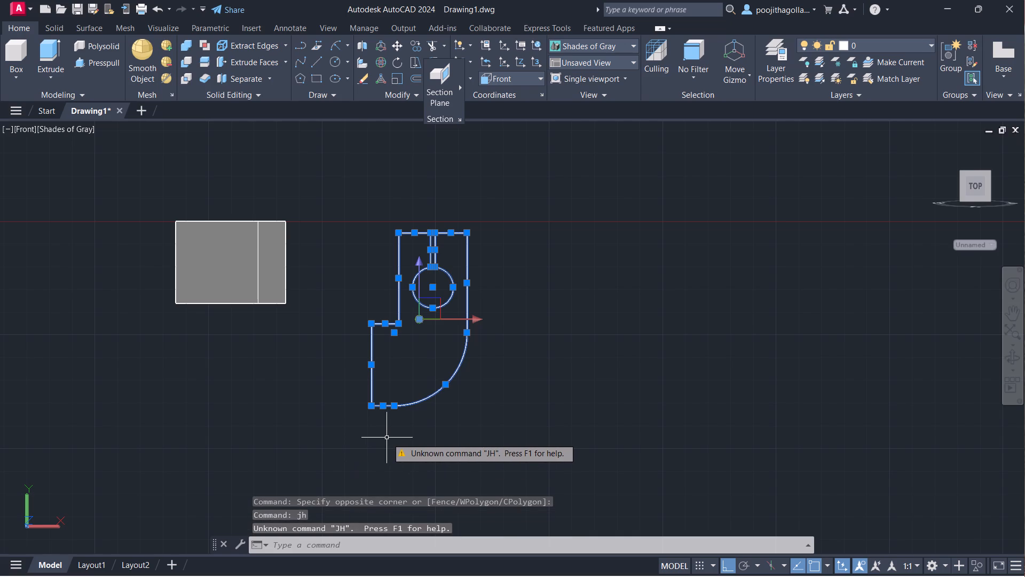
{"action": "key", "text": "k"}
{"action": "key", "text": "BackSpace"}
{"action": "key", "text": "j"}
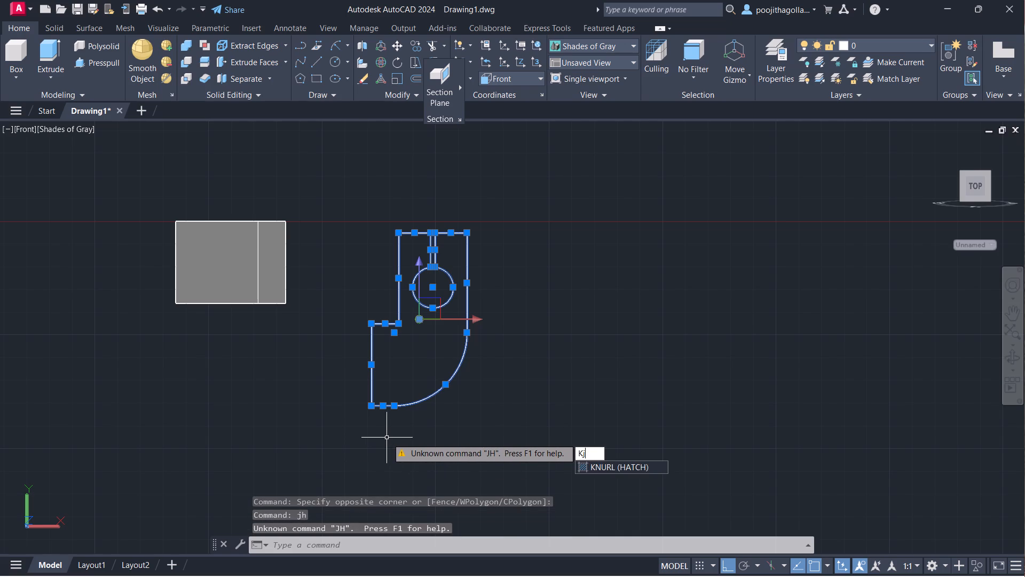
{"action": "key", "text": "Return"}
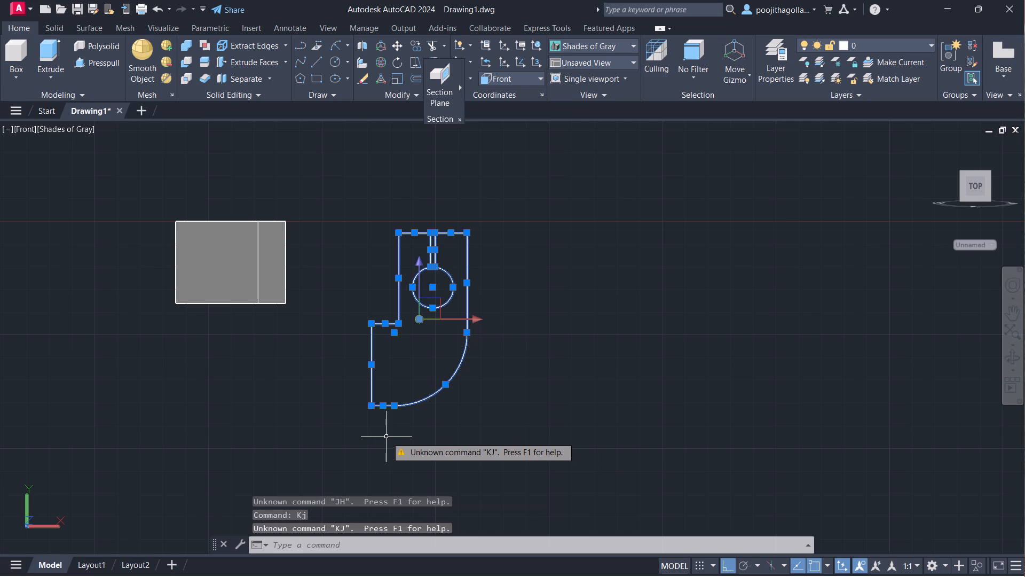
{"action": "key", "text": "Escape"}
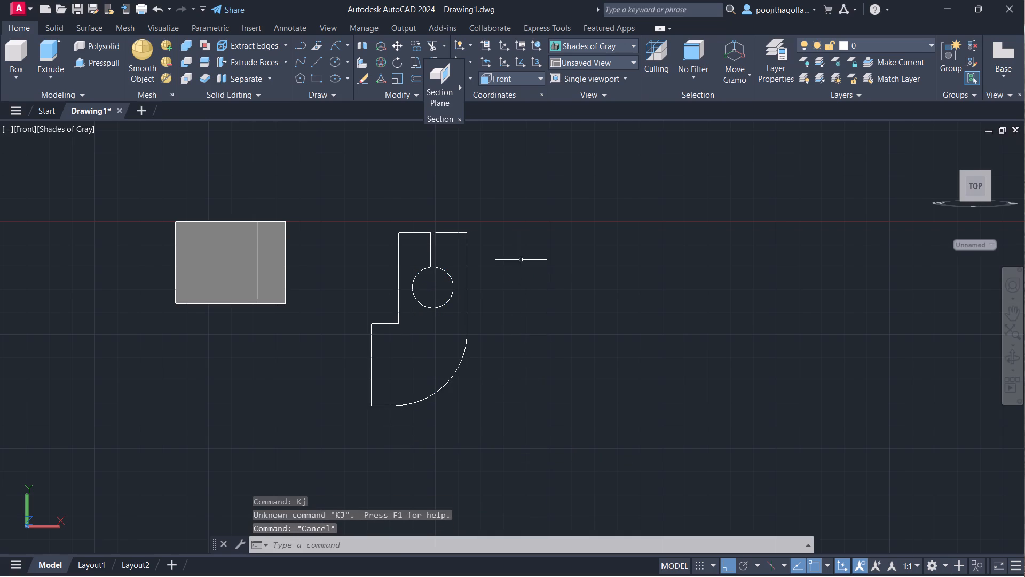
Join all the lines and the corner arc of the slotted profile, selecting the whole profile including the circle.
{"action": "left_click", "coordinate": [512, 221]}
{"action": "left_click", "coordinate": [351, 445]}
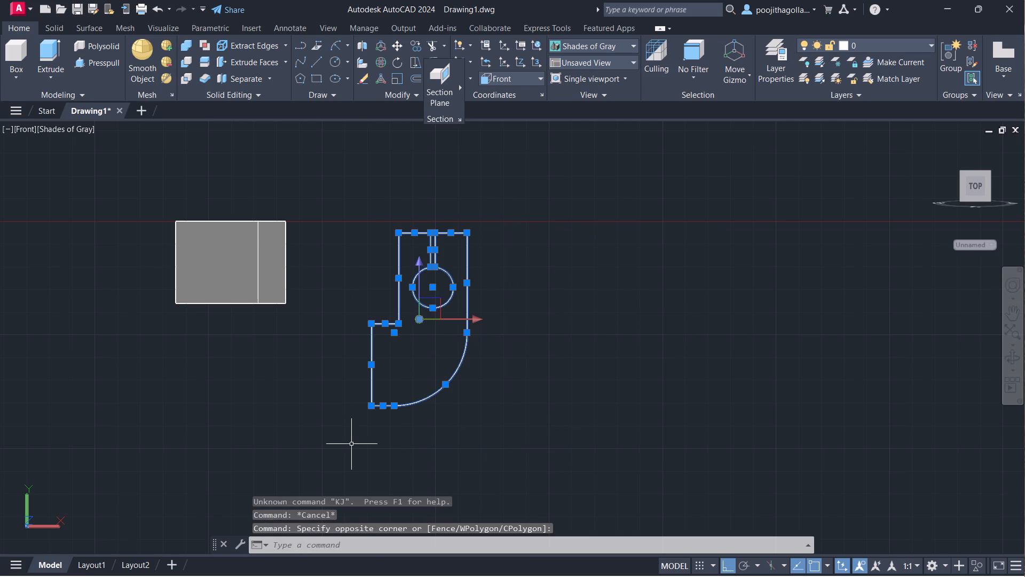
{"action": "key", "text": "j"}
{"action": "key", "text": "Return"}
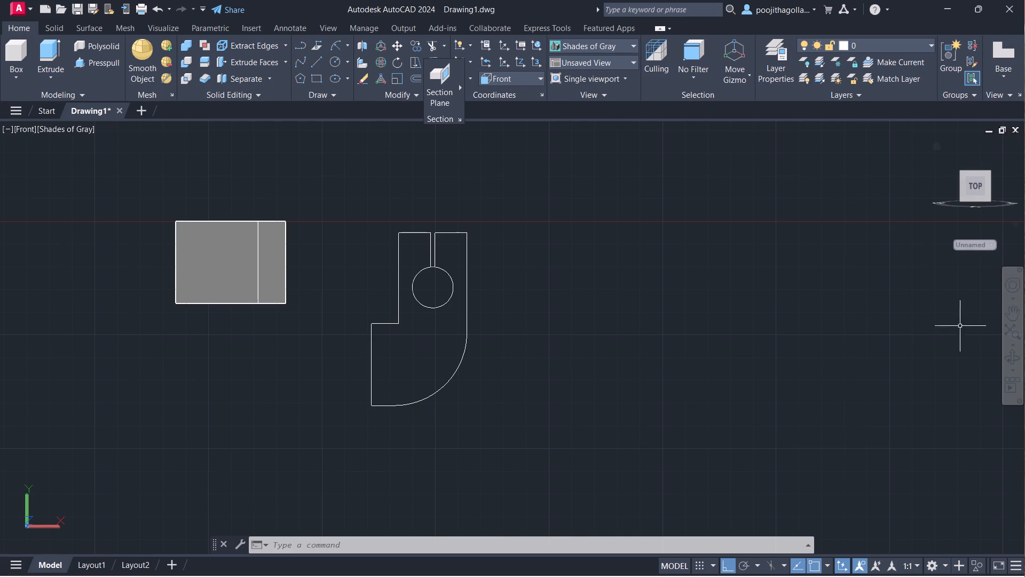
Presspull the slotted profile's area around the circle by 15 units, towards the side of the existing block, leaving the hole open.
{"action": "left_click", "coordinate": [1008, 353]}
{"action": "left_click_drag", "start_coordinate": [553, 416], "coordinate": [582, 429]}
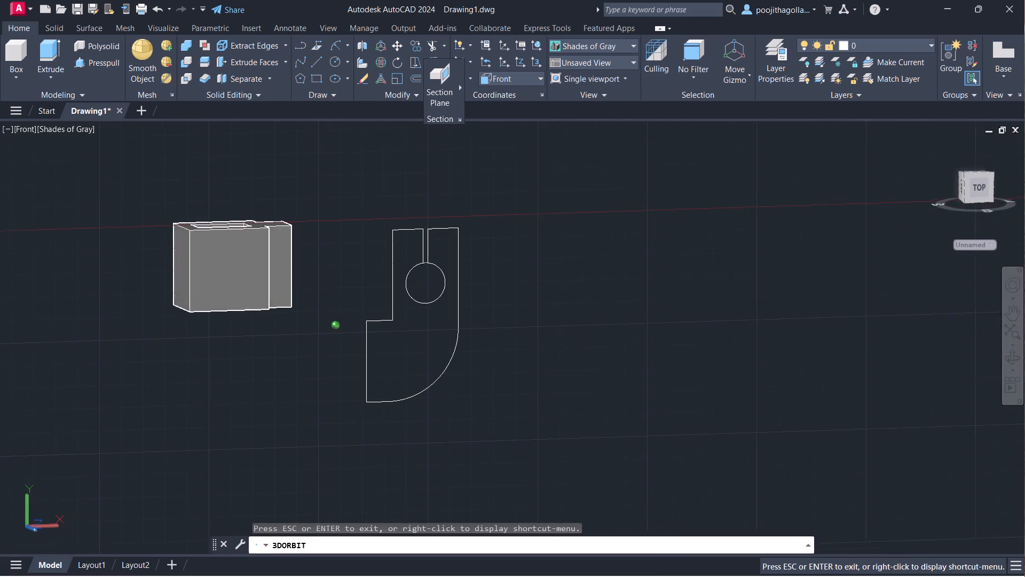
{"action": "left_click_drag", "start_coordinate": [582, 429], "coordinate": [640, 436]}
{"action": "scroll", "coordinate": [517, 383], "scroll_direction": "up", "scroll_amount": 1}
{"action": "left_click_drag", "start_coordinate": [441, 398], "coordinate": [473, 421]}
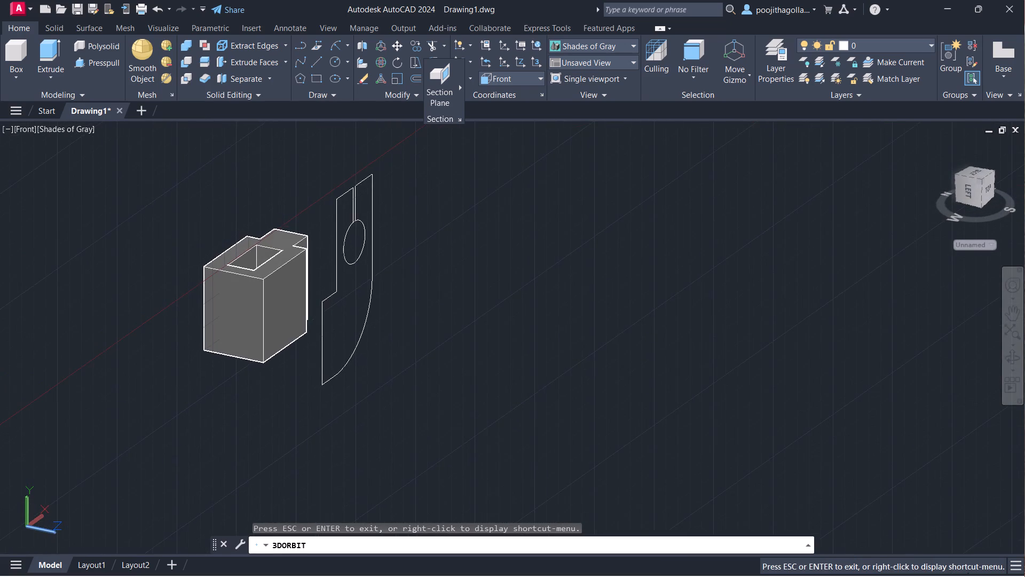
{"action": "scroll", "coordinate": [406, 381], "scroll_direction": "up", "scroll_amount": 3}
{"action": "middle_click_drag", "start_coordinate": [397, 375], "coordinate": [556, 404]}
{"action": "scroll", "coordinate": [513, 368], "scroll_direction": "up", "scroll_amount": 2}
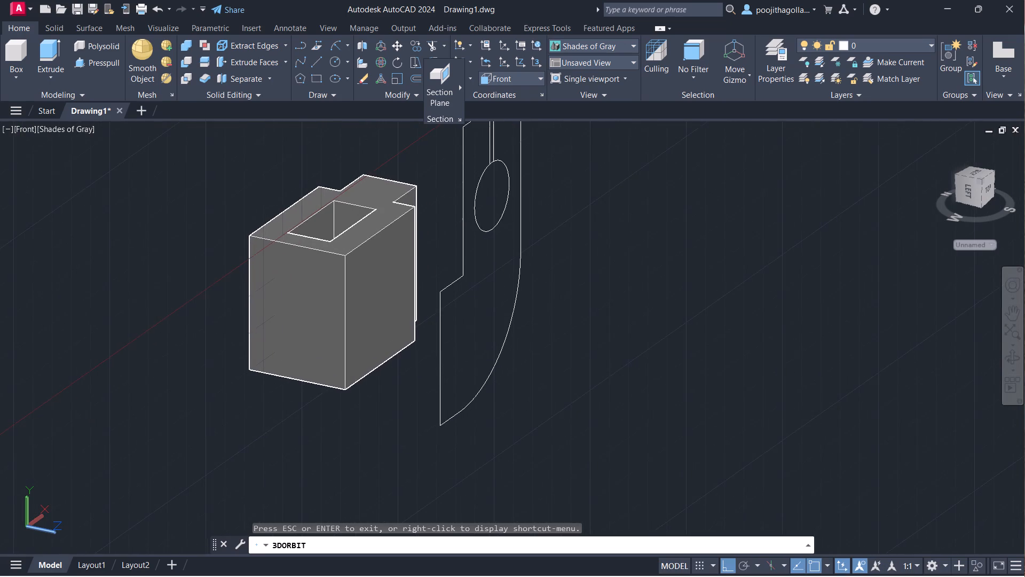
{"action": "middle_click_drag", "start_coordinate": [517, 362], "coordinate": [538, 393]}
{"action": "key", "text": "Escape"}
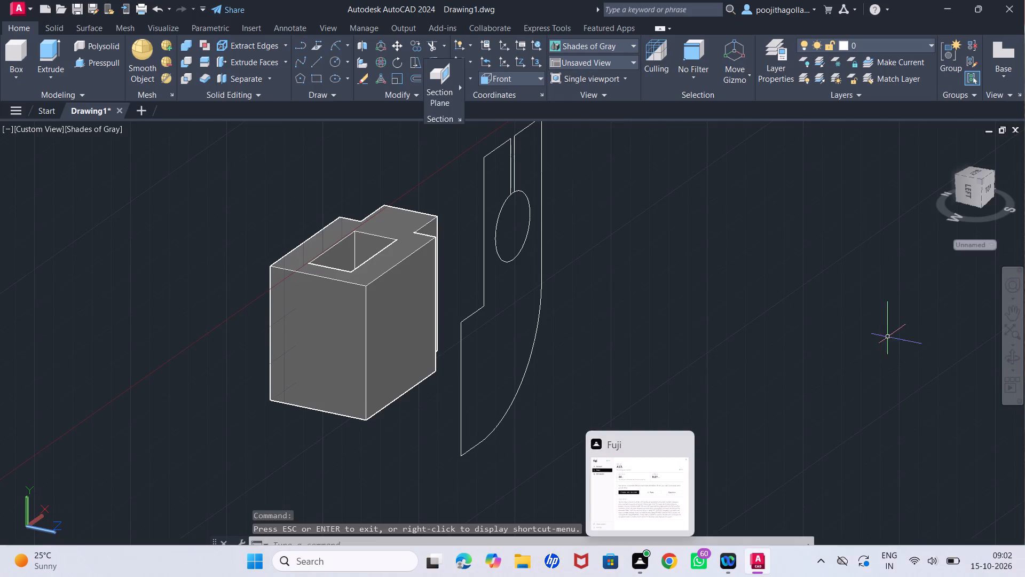
{"action": "middle_click_drag", "start_coordinate": [569, 382], "coordinate": [604, 422]}
{"action": "scroll", "coordinate": [604, 422], "scroll_direction": "down", "scroll_amount": 1}
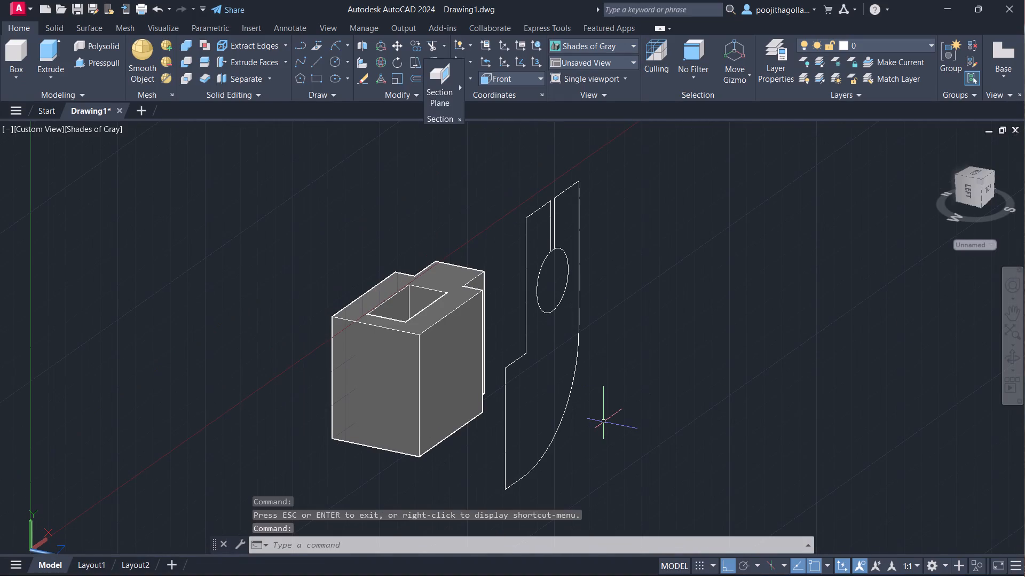
{"action": "left_click", "coordinate": [100, 61]}
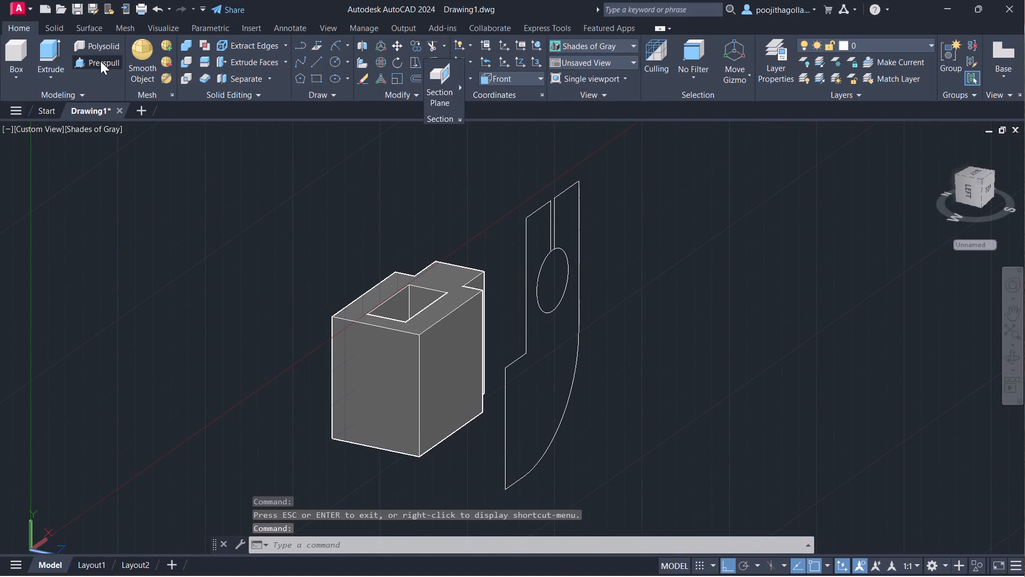
{"action": "left_click", "coordinate": [538, 332]}
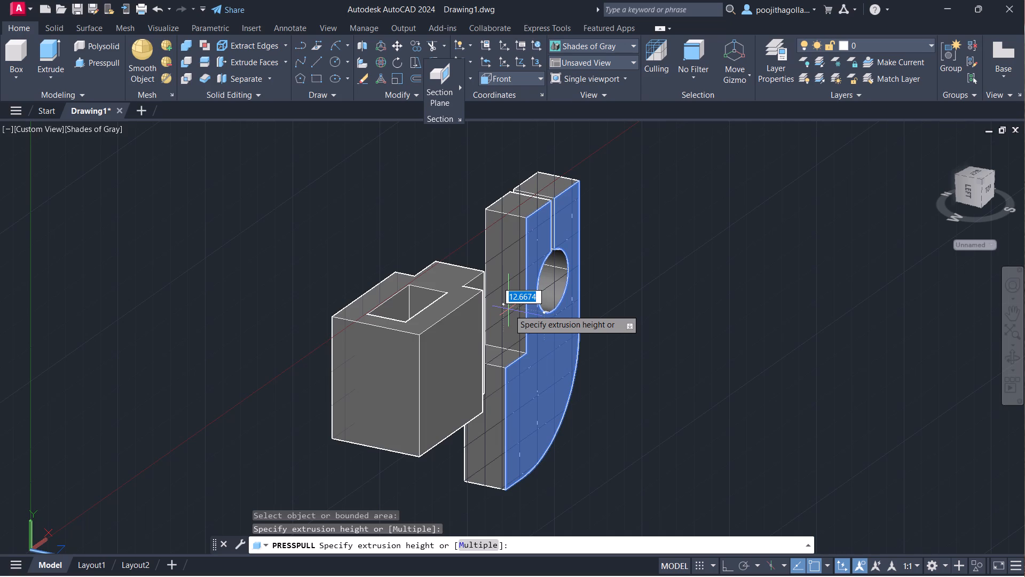
{"action": "type", "text": "15"}
{"action": "key", "text": "Return"}
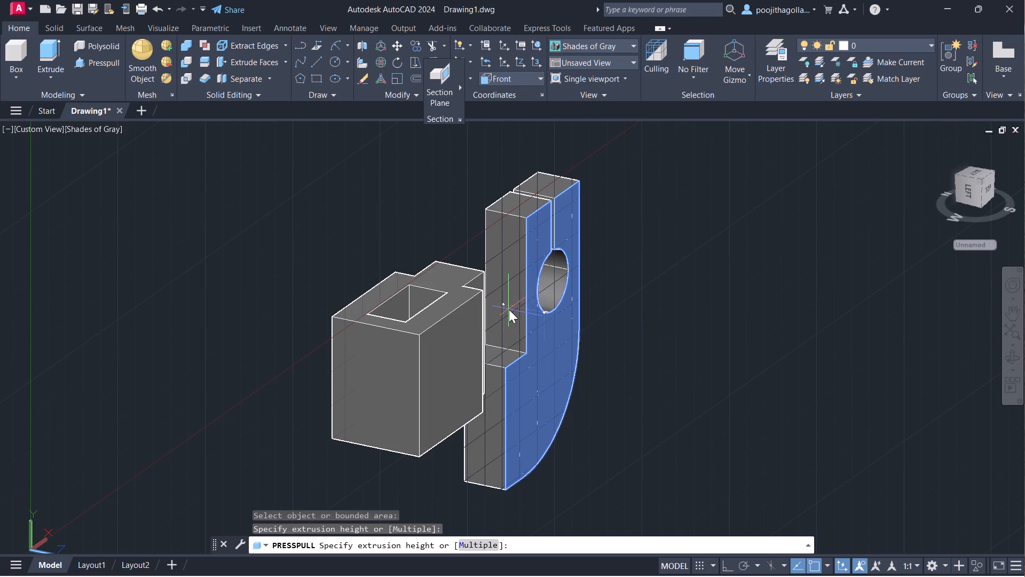
{"action": "key", "text": "Escape"}
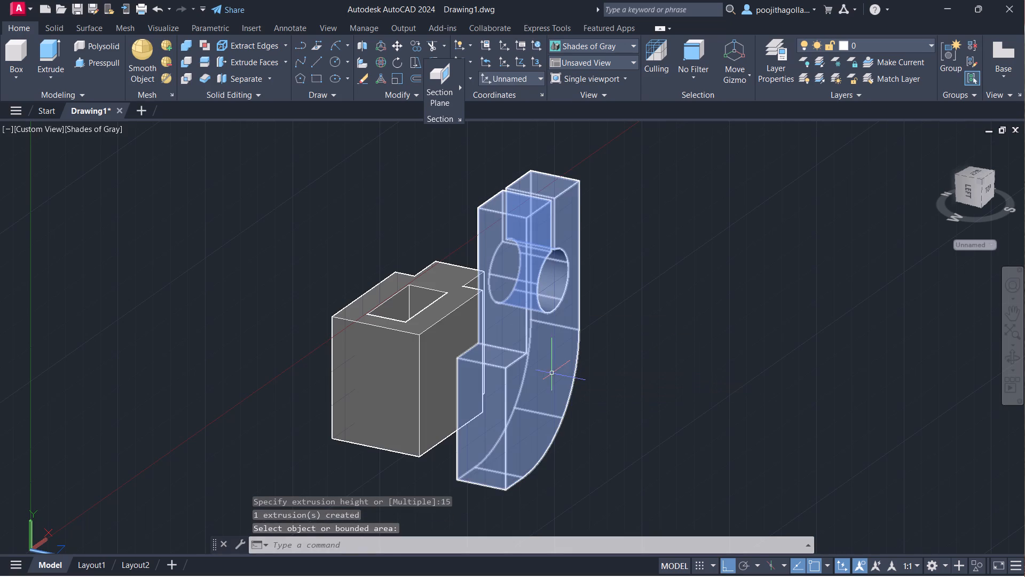
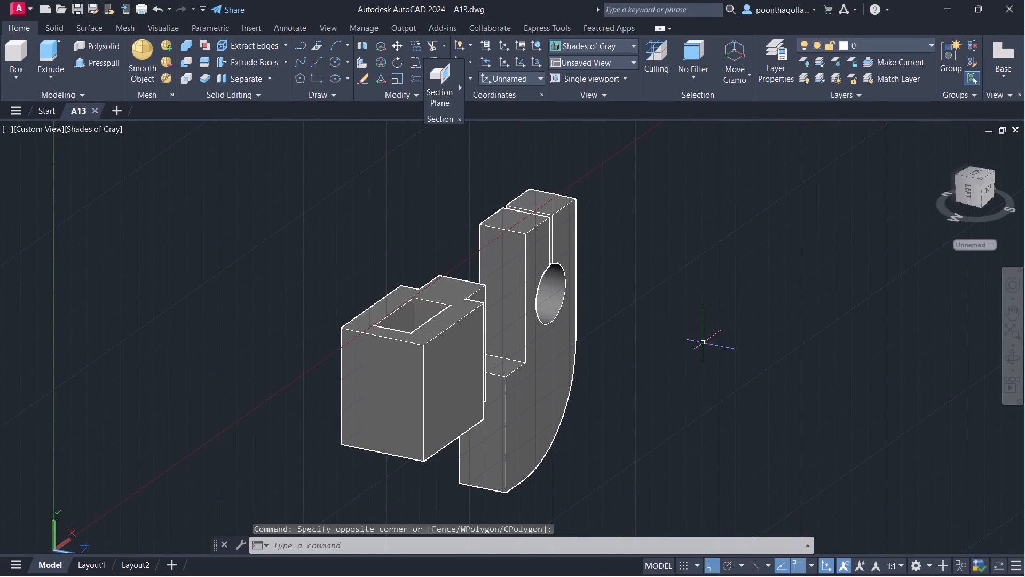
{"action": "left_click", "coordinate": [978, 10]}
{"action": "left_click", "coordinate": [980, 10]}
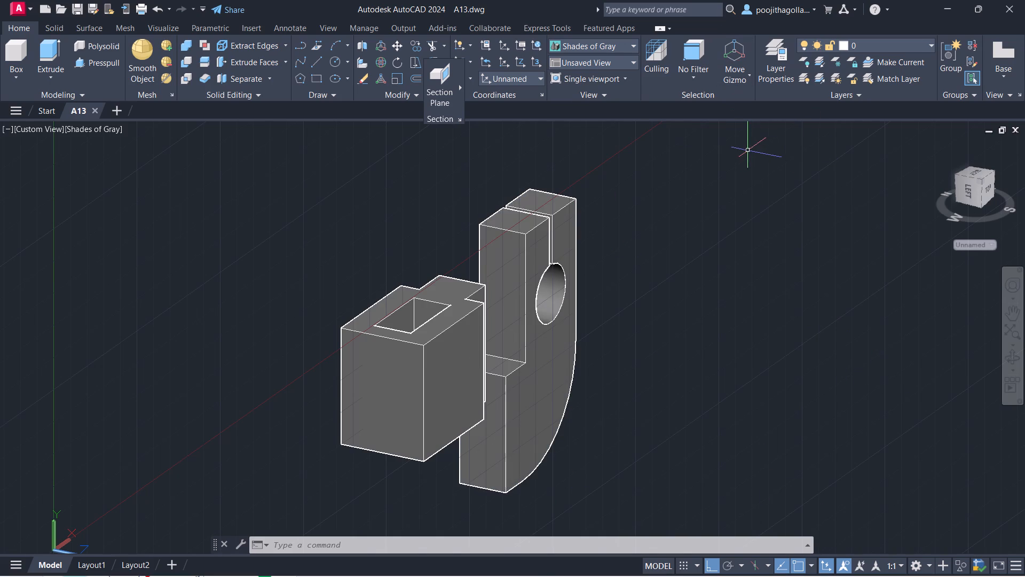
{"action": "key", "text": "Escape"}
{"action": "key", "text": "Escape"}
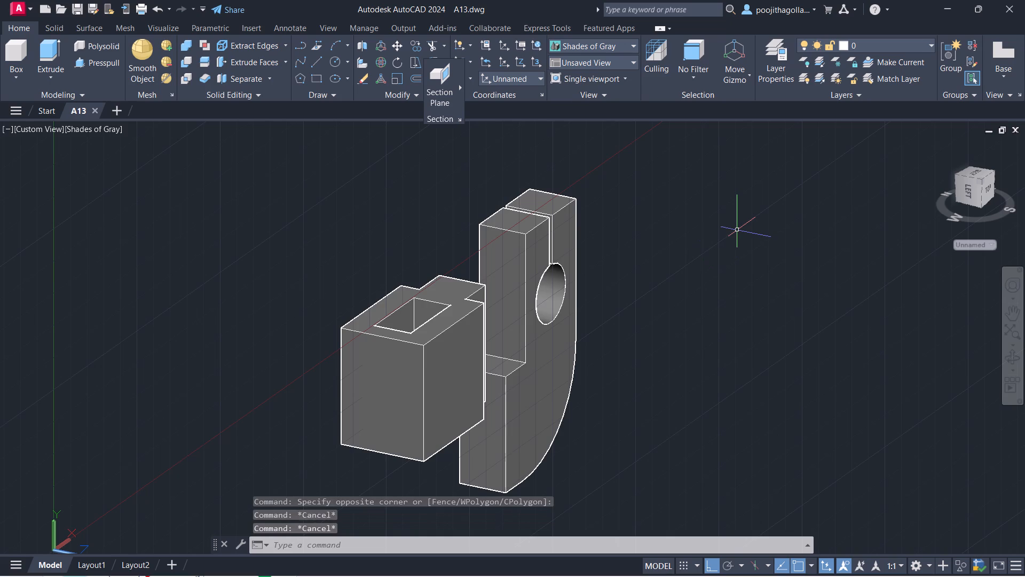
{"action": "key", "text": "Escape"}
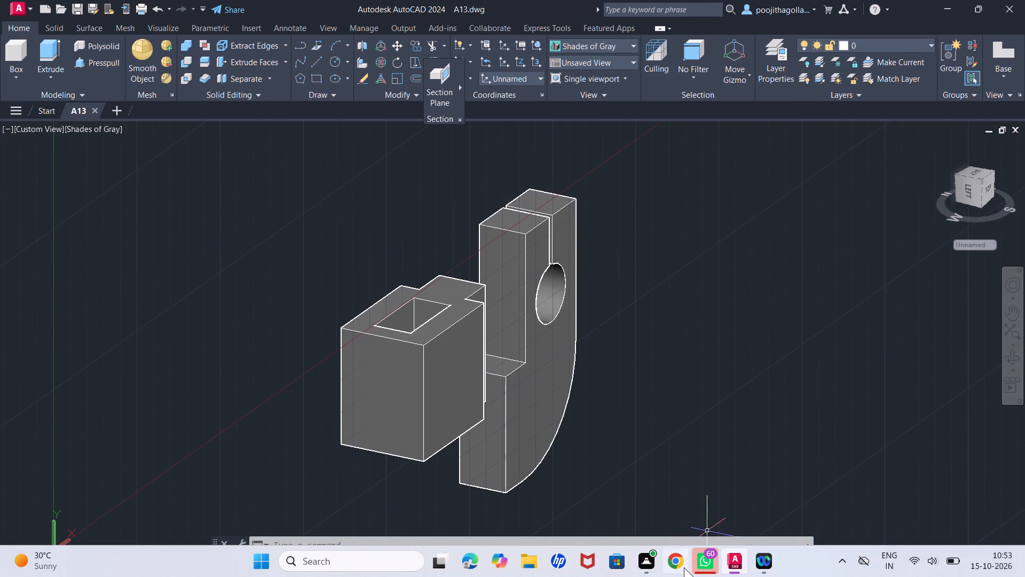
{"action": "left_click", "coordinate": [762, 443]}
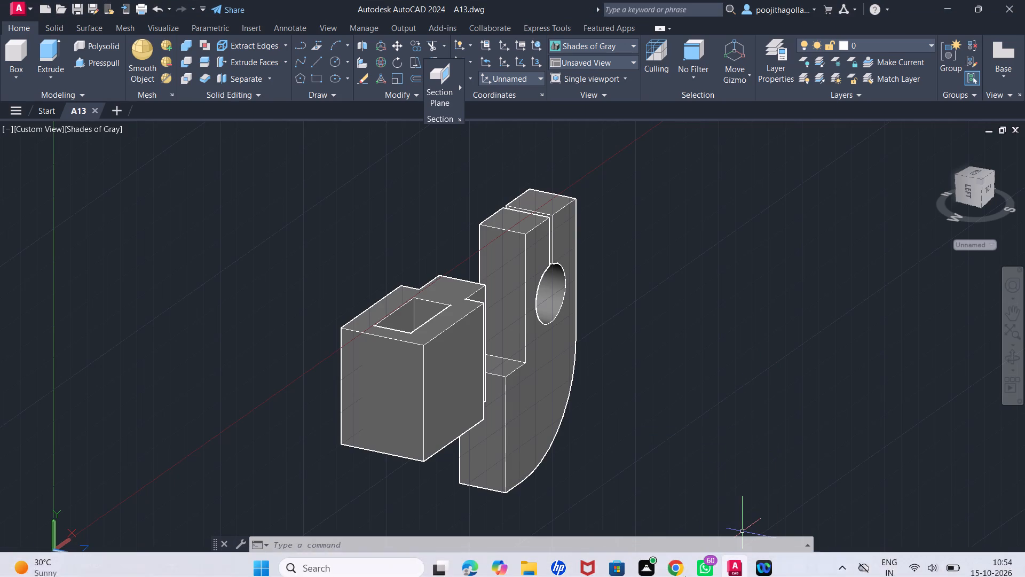
Move the slotted solid from its lower left corner to the block's bottom inner corner, where the narrower tab begins.
{"action": "scroll", "coordinate": [586, 293], "scroll_direction": "up", "scroll_amount": 1}
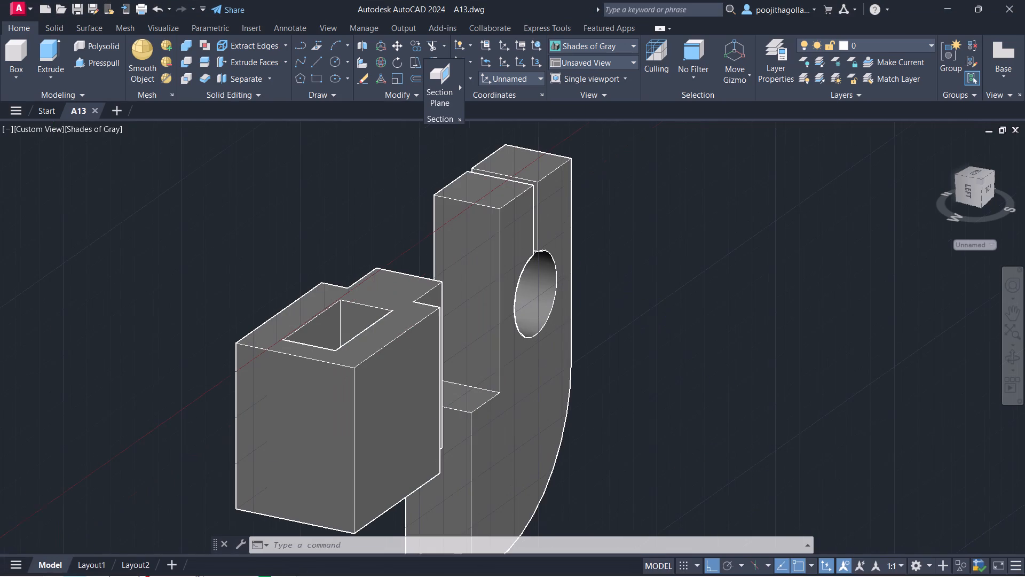
{"action": "middle_click_drag", "start_coordinate": [580, 298], "coordinate": [707, 210]}
{"action": "left_click", "coordinate": [834, 432], "text": "shift"}
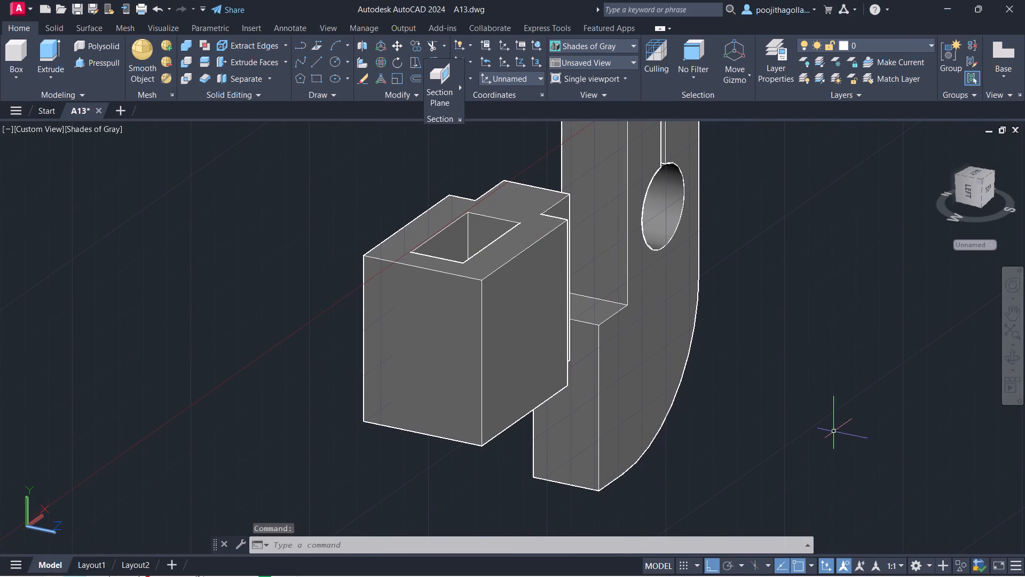
{"action": "middle_click_drag", "start_coordinate": [834, 404], "coordinate": [697, 380], "text": "shift"}
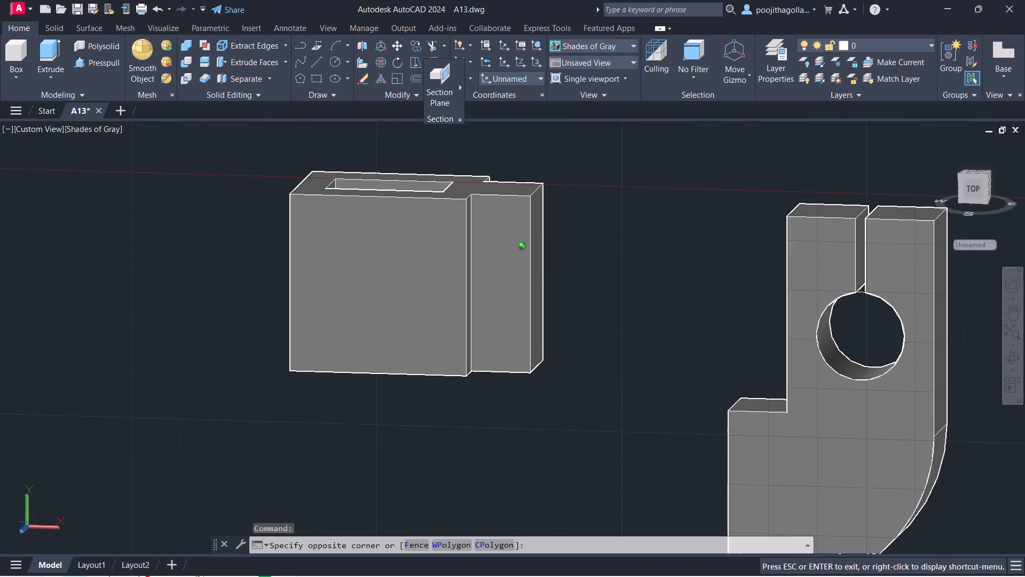
{"action": "middle_click_drag", "start_coordinate": [697, 380], "coordinate": [705, 454], "text": "shift"}
{"action": "scroll", "coordinate": [721, 442], "scroll_direction": "up", "scroll_amount": 2}
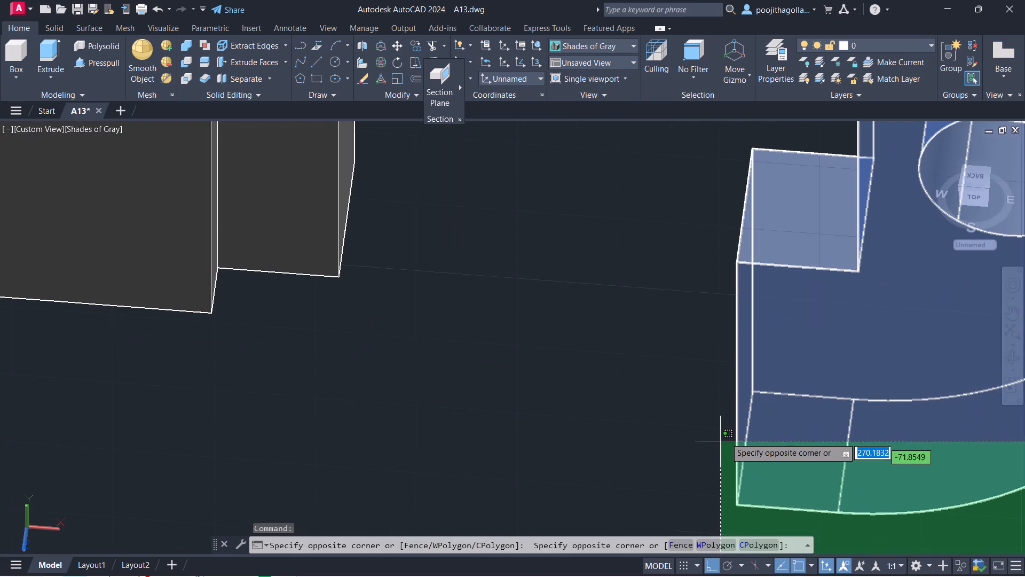
{"action": "key", "text": "Escape"}
{"action": "left_click", "coordinate": [835, 374]}
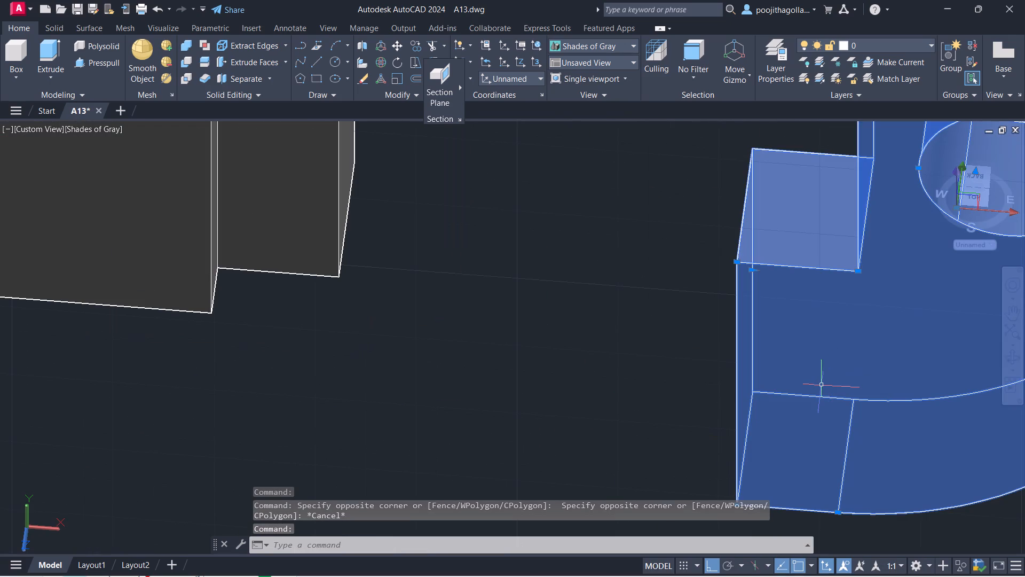
{"action": "key", "text": "m"}
{"action": "key", "text": "Return"}
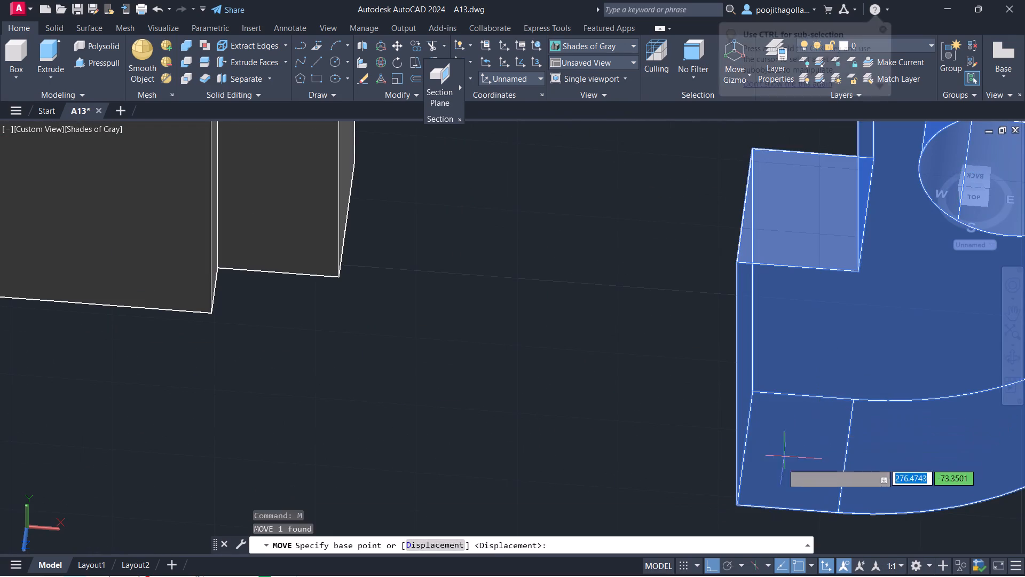
{"action": "middle_click_drag", "start_coordinate": [776, 457], "coordinate": [775, 358]}
{"action": "left_click", "coordinate": [737, 402]}
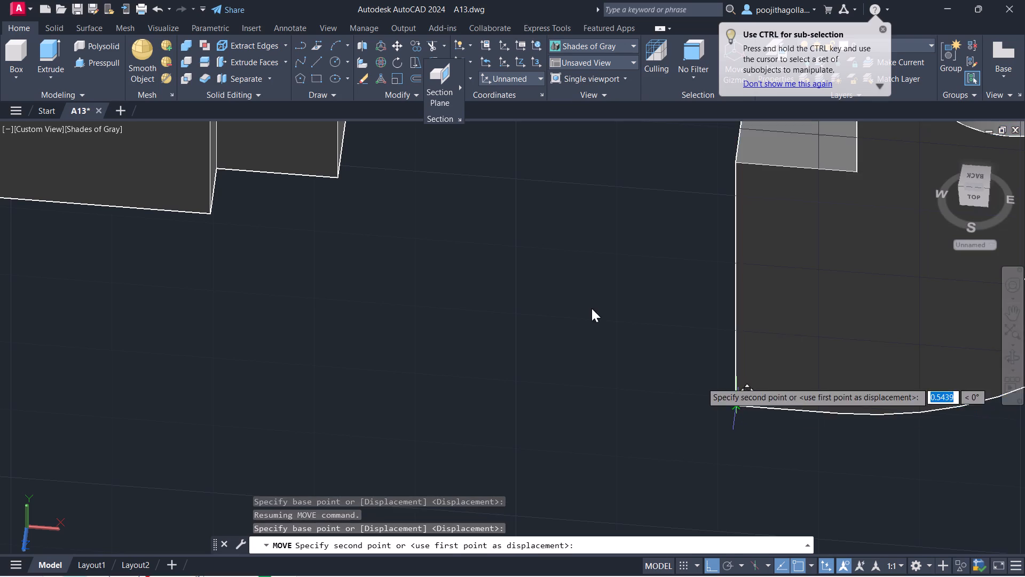
{"action": "scroll", "coordinate": [443, 228], "scroll_direction": "up", "scroll_amount": 3}
{"action": "middle_click_drag", "start_coordinate": [443, 228], "coordinate": [713, 352]}
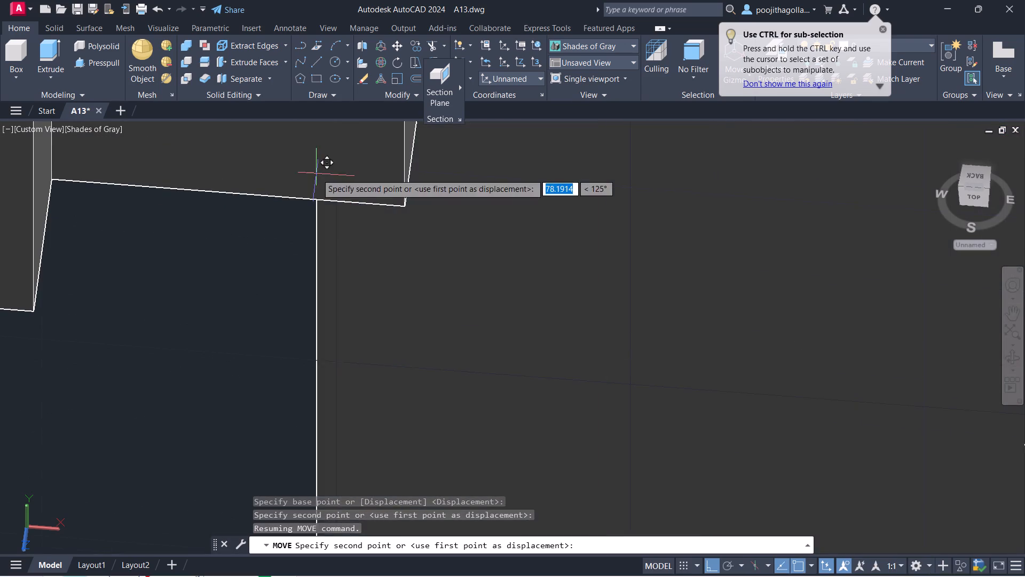
{"action": "middle_click_drag", "start_coordinate": [317, 174], "coordinate": [834, 226]}
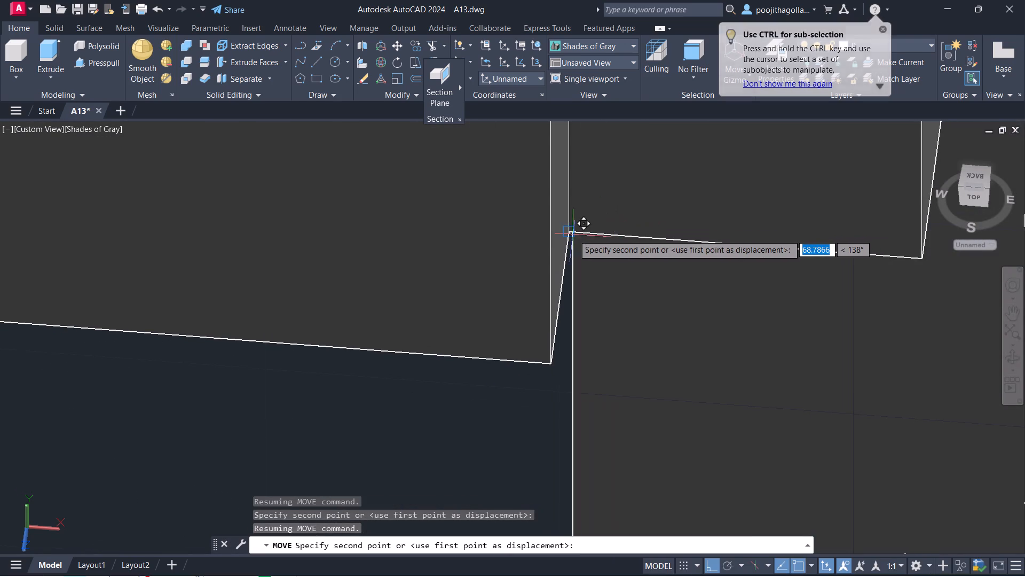
{"action": "left_click", "coordinate": [573, 235]}
Delete the leftover 2D slotted profile and circle beside the solids.
{"action": "scroll", "coordinate": [586, 235], "scroll_direction": "down", "scroll_amount": 3}
{"action": "scroll", "coordinate": [666, 237], "scroll_direction": "down", "scroll_amount": 3}
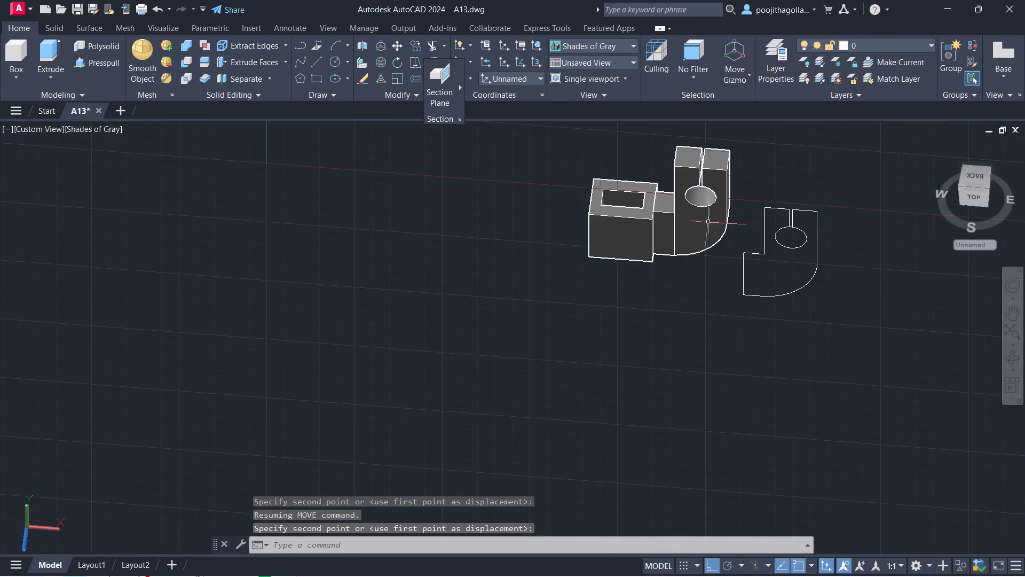
{"action": "middle_click_drag", "start_coordinate": [709, 220], "coordinate": [703, 305]}
{"action": "left_click", "coordinate": [819, 297]}
{"action": "left_click", "coordinate": [734, 392]}
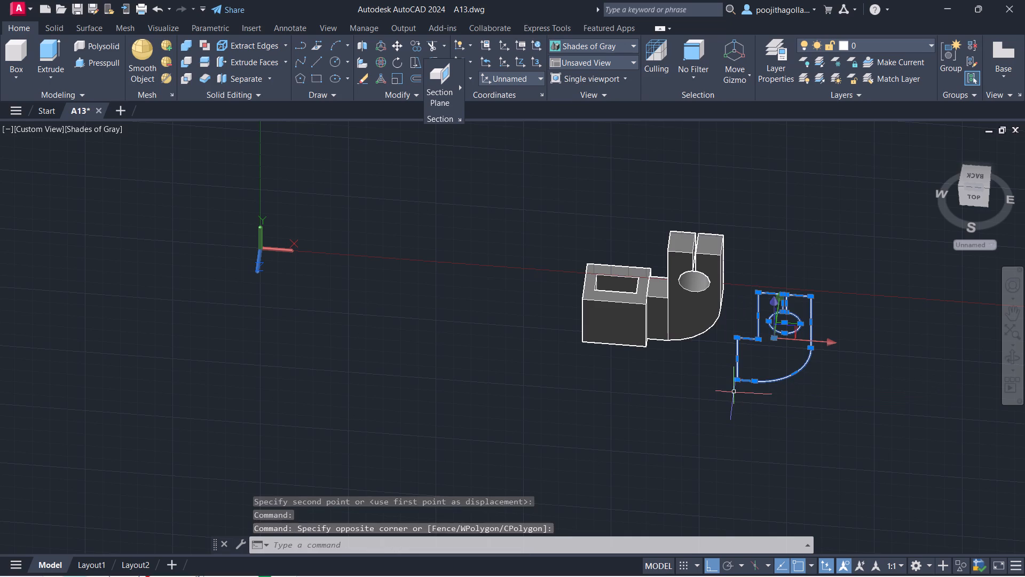
{"action": "key", "text": "Delete"}
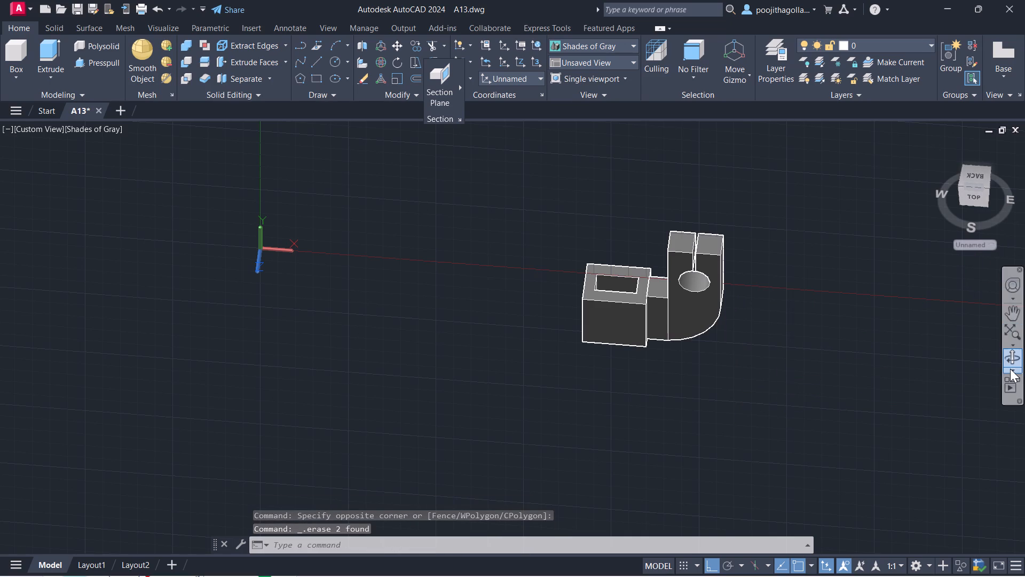
Orbit around the model and examine how the slotted solid sits against the block.
{"action": "left_click", "coordinate": [1006, 364]}
{"action": "left_click_drag", "start_coordinate": [653, 415], "coordinate": [760, 380]}
{"action": "scroll", "coordinate": [707, 312], "scroll_direction": "up", "scroll_amount": 6}
{"action": "scroll", "coordinate": [707, 312], "scroll_direction": "down", "scroll_amount": 1}
{"action": "scroll", "coordinate": [707, 312], "scroll_direction": "up", "scroll_amount": 1}
{"action": "middle_click", "coordinate": [711, 311]}
{"action": "scroll", "coordinate": [711, 311], "scroll_direction": "up", "scroll_amount": 5}
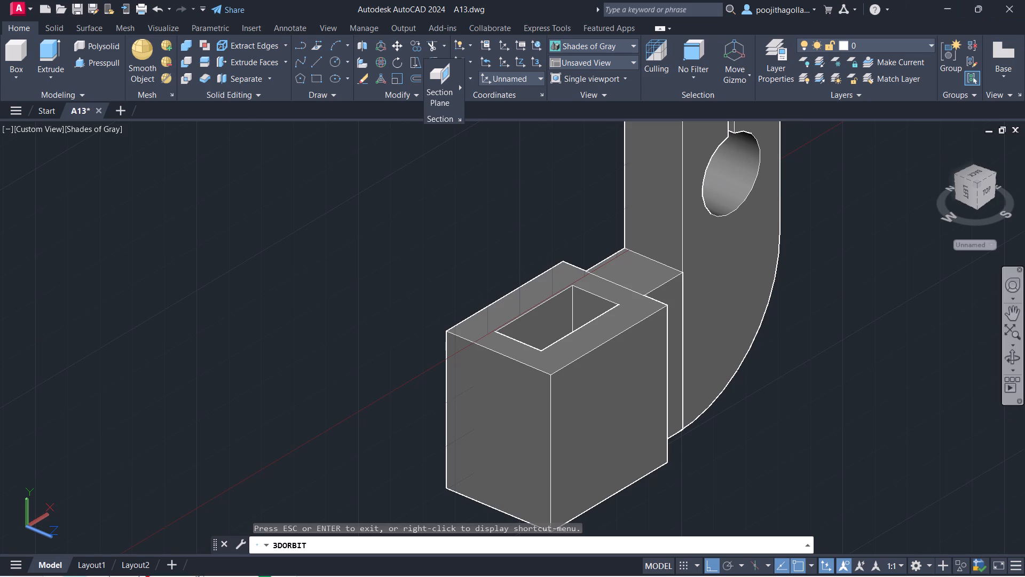
{"action": "key", "text": "Escape"}
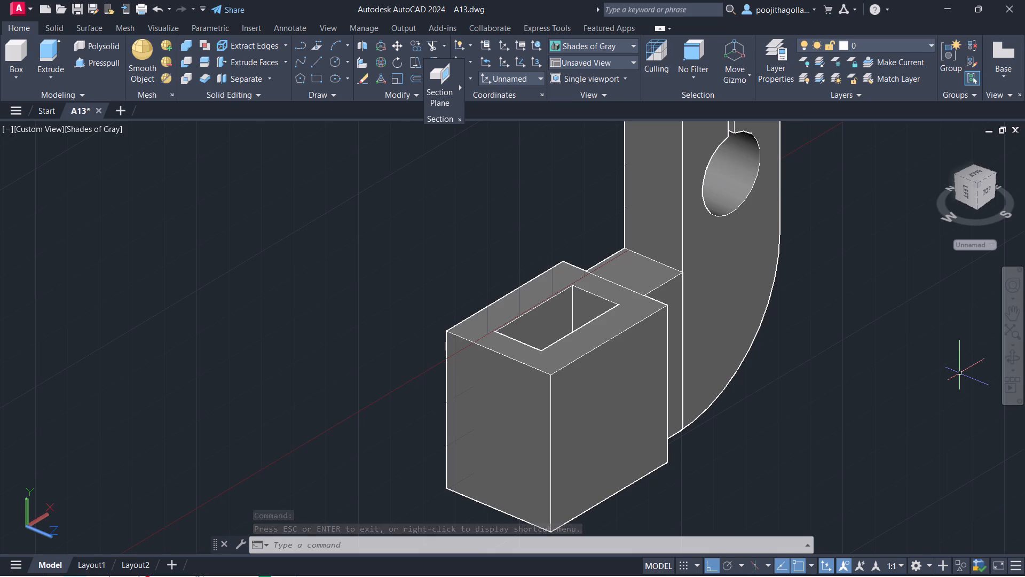
In the Front view, draw a horizontal line 18 units long in the empty space beside the part.
{"action": "left_click", "coordinate": [28, 134]}
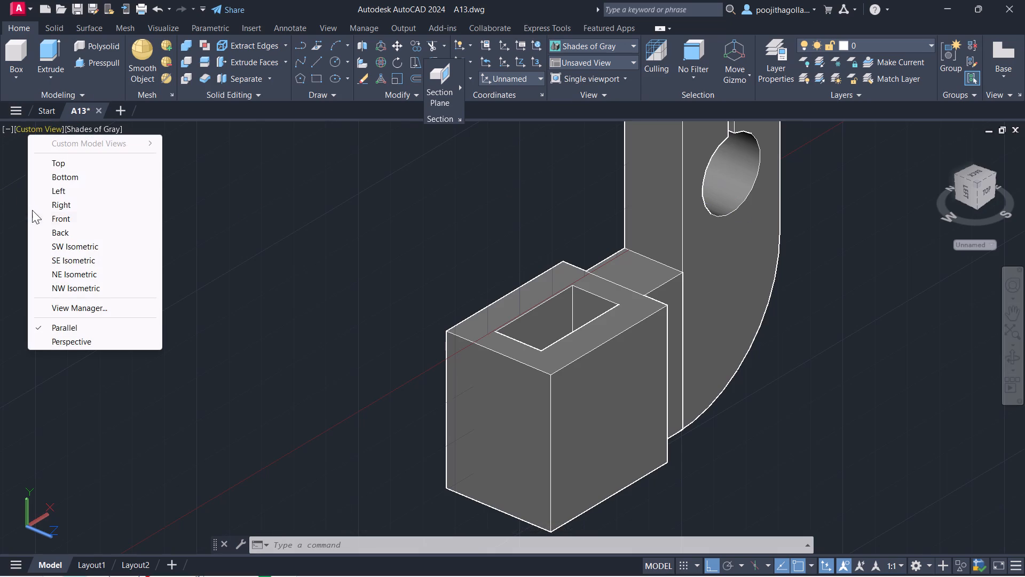
{"action": "left_click", "coordinate": [69, 220]}
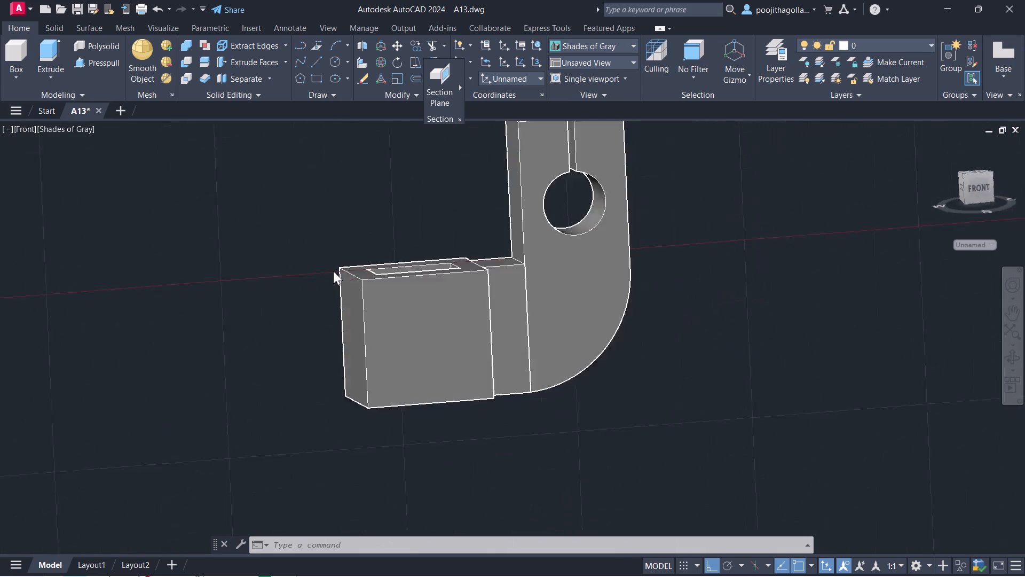
{"action": "middle_click_drag", "start_coordinate": [486, 285], "coordinate": [304, 300]}
{"action": "middle_click_drag", "start_coordinate": [414, 270], "coordinate": [399, 276]}
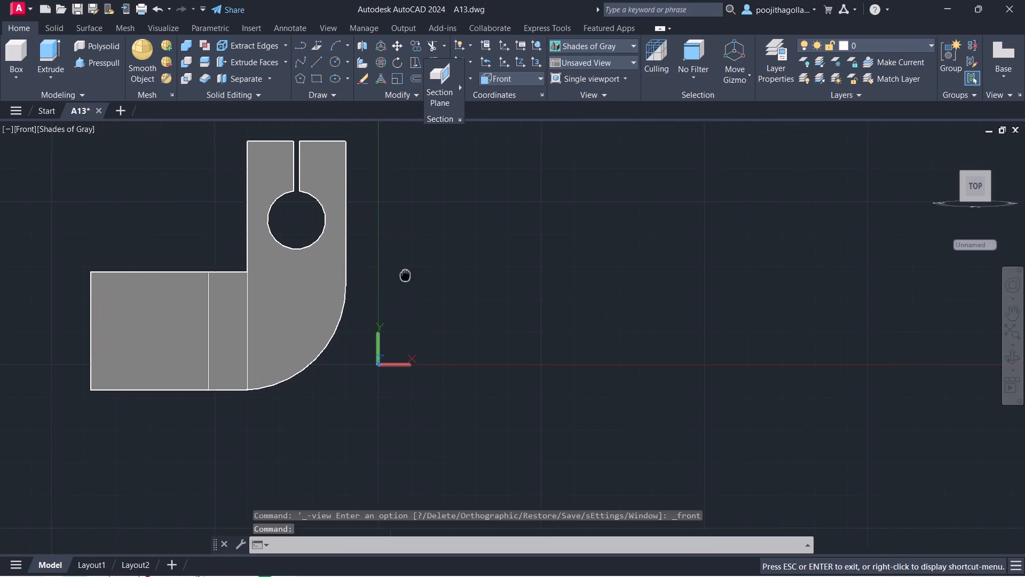
{"action": "middle_click_drag", "start_coordinate": [399, 276], "coordinate": [330, 285]}
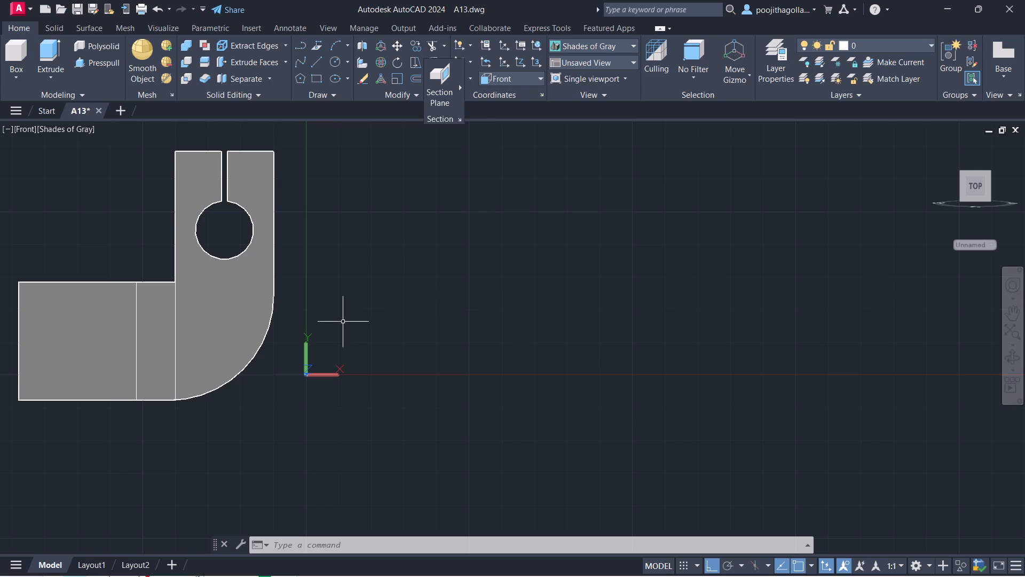
{"action": "key", "text": "l"}
{"action": "key", "text": "Return"}
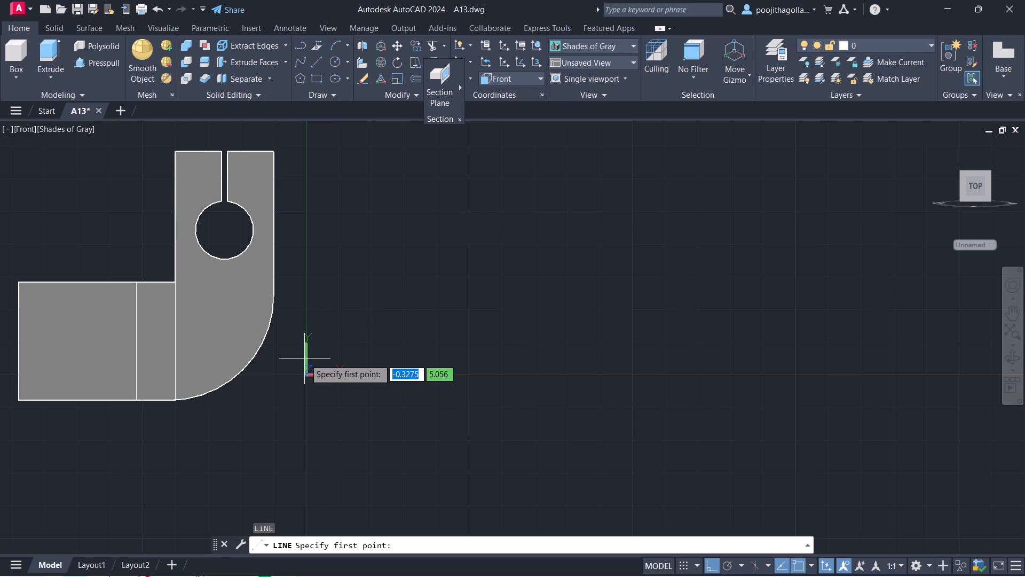
{"action": "left_click", "coordinate": [492, 348]}
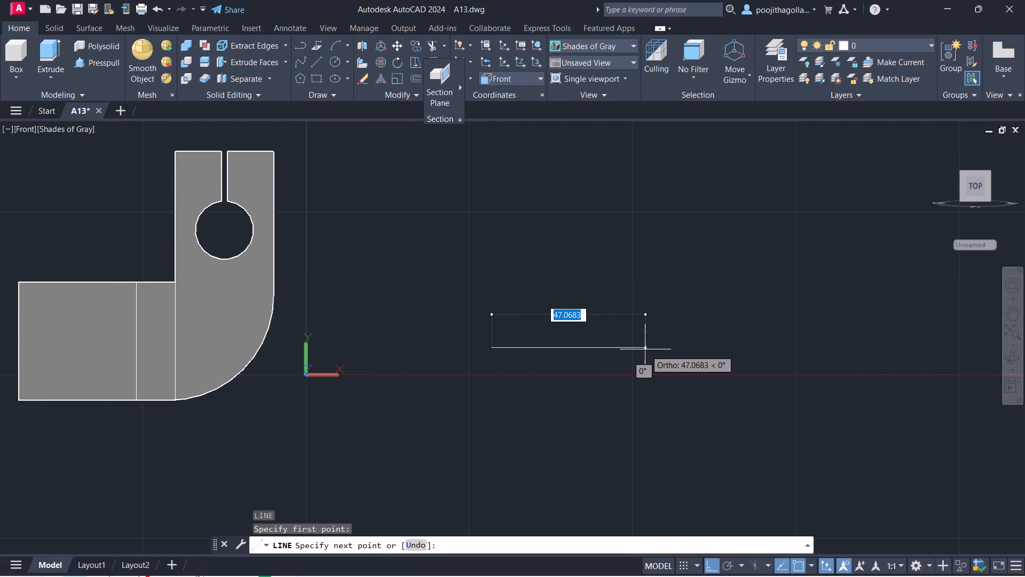
{"action": "type", "text": "18"}
{"action": "key", "text": "Return"}
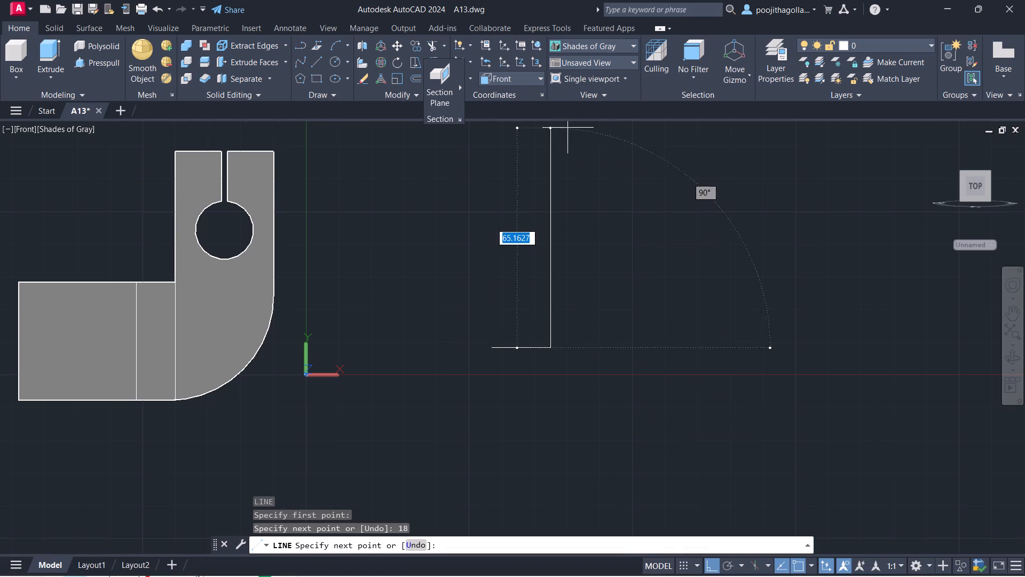
{"action": "scroll", "coordinate": [522, 243], "scroll_direction": "up", "scroll_amount": 2}
{"action": "middle_click_drag", "start_coordinate": [534, 263], "coordinate": [540, 202]}
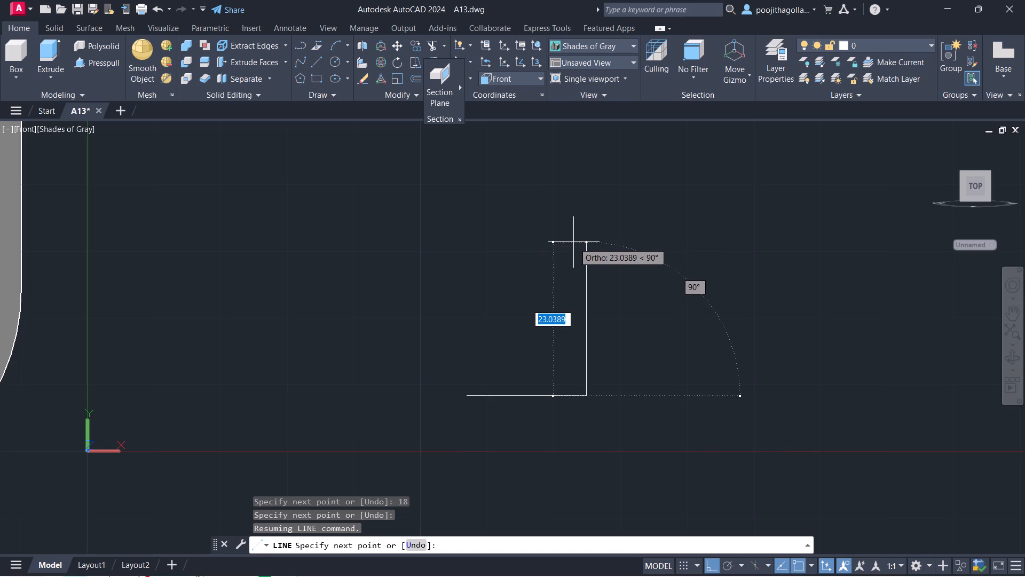
{"action": "key", "text": "Escape"}
Draw a vertical line 9 units up from the midpoint of the 18-unit line.
{"action": "key", "text": "l"}
{"action": "key", "text": "Return"}
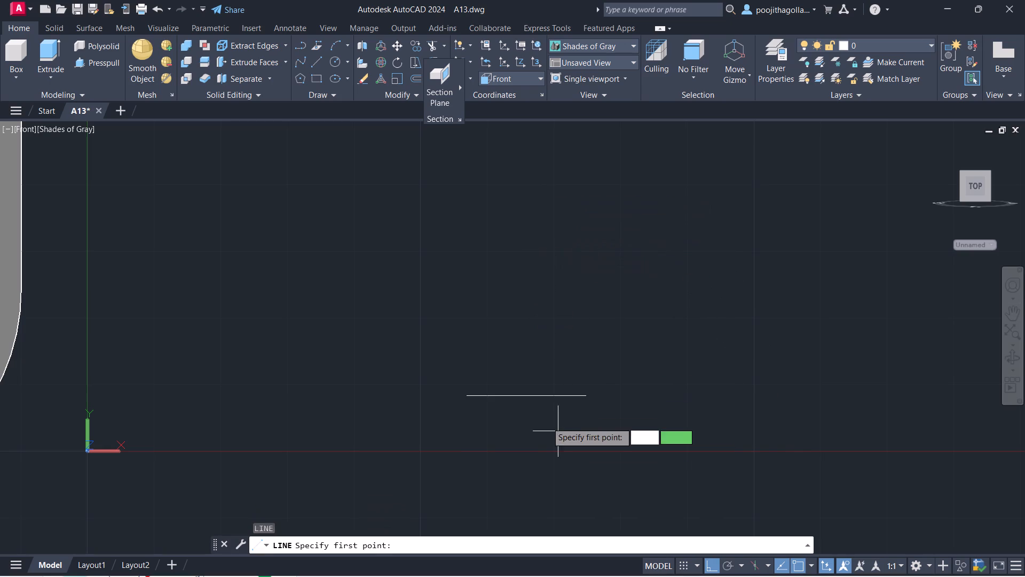
{"action": "left_click", "coordinate": [526, 396]}
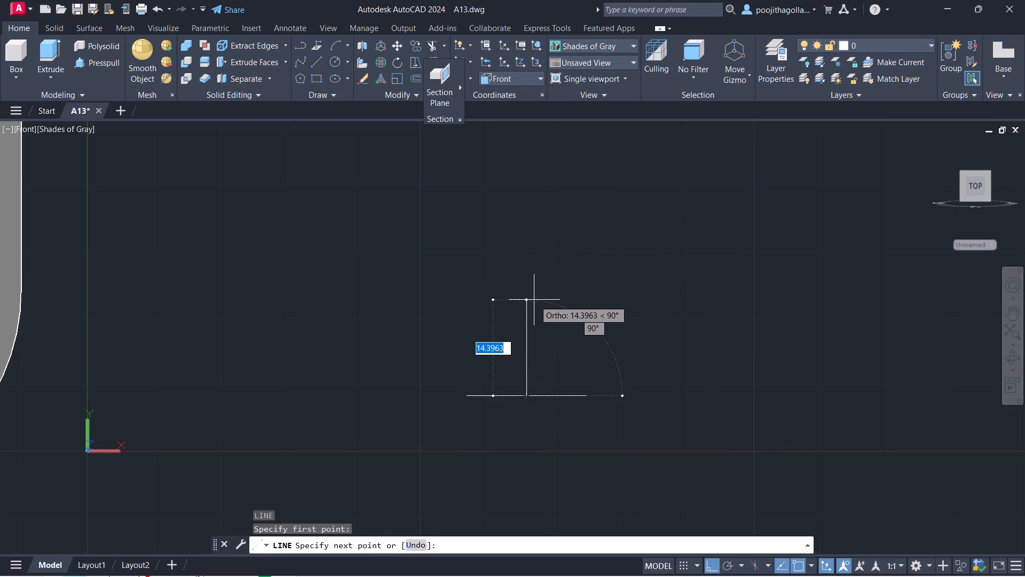
{"action": "key", "text": "9"}
{"action": "key", "text": "Return"}
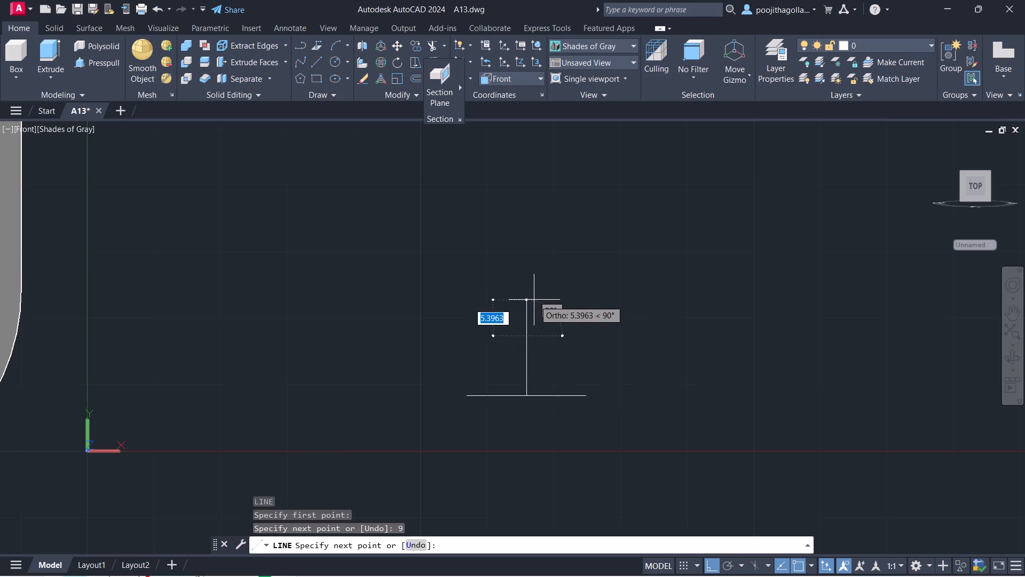
{"action": "key", "text": "Escape"}
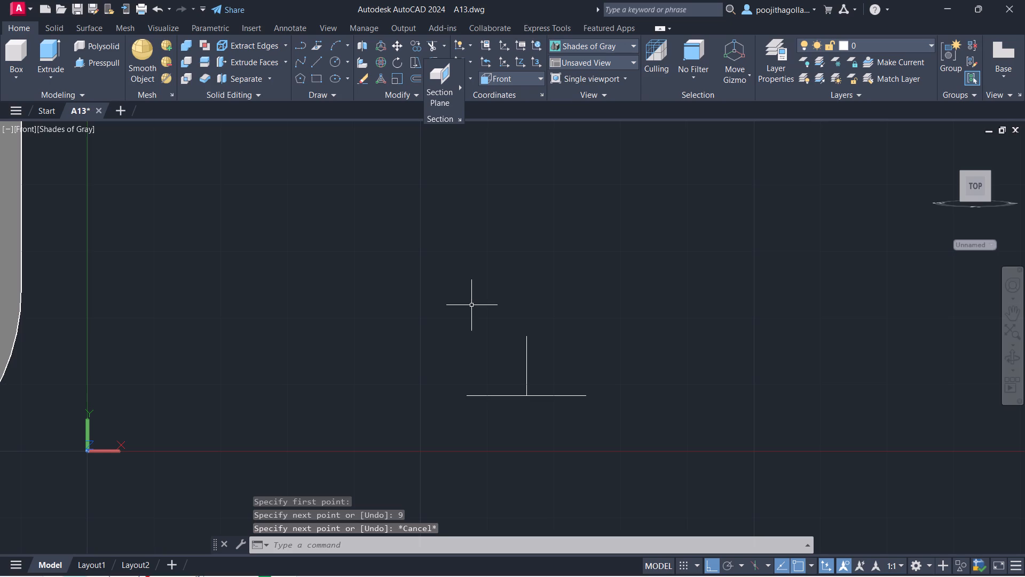
Draw a circle of radius 9 centred on the upper end of the vertical line.
{"action": "key", "text": "c"}
{"action": "key", "text": "Return"}
{"action": "left_click", "coordinate": [529, 339]}
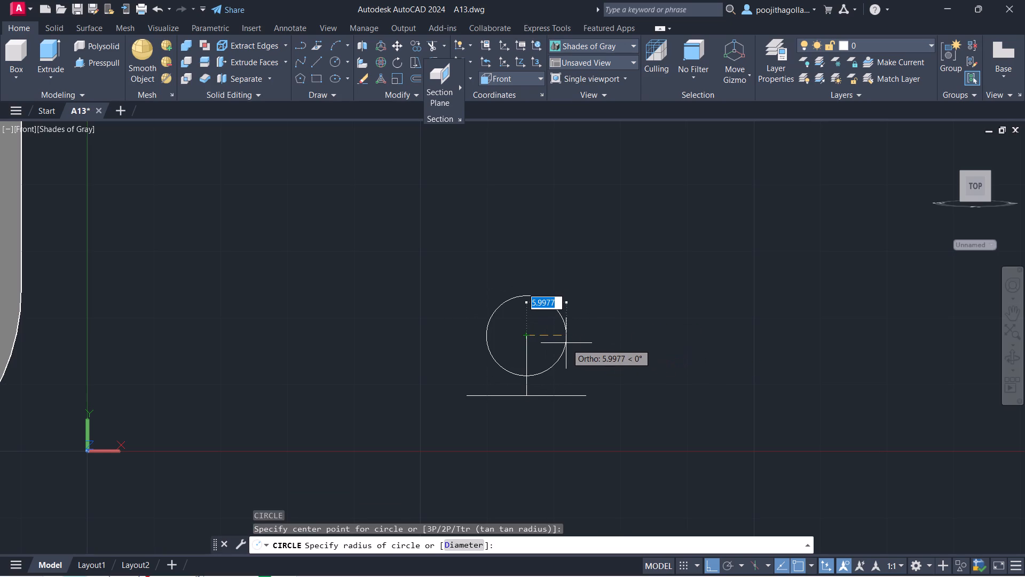
{"action": "key", "text": "9"}
{"action": "key", "text": "Return"}
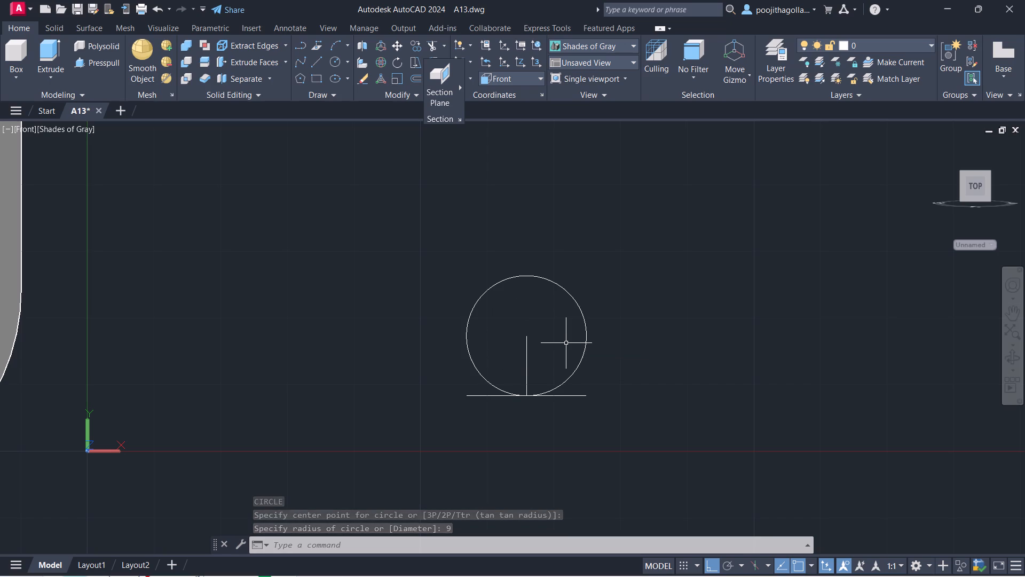
Draw a vertical line from the circle's right quadrant down to the right end of the horizontal base line.
{"action": "key", "text": "l"}
{"action": "key", "text": "Return"}
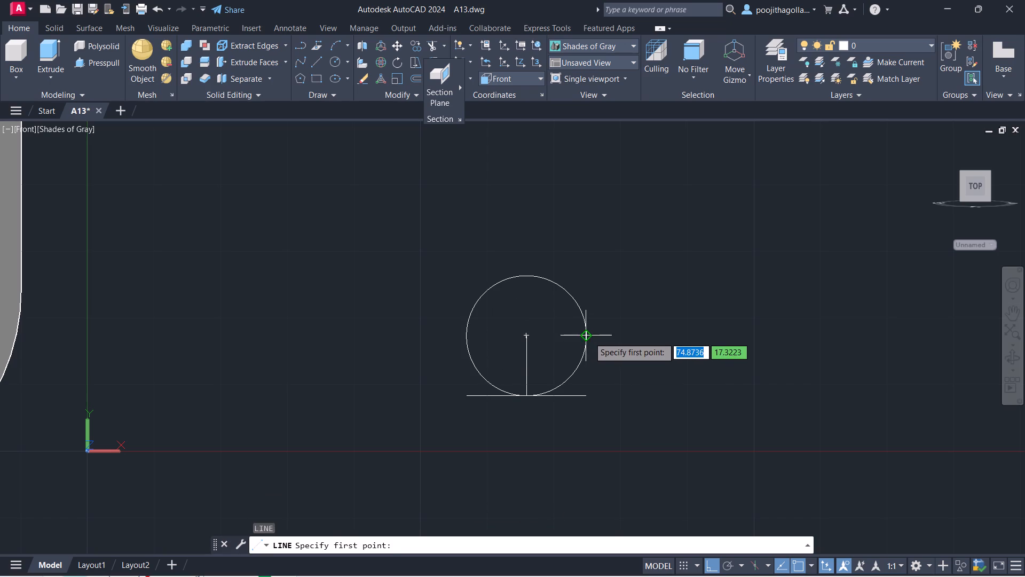
{"action": "left_click", "coordinate": [589, 337]}
{"action": "left_click", "coordinate": [586, 397]}
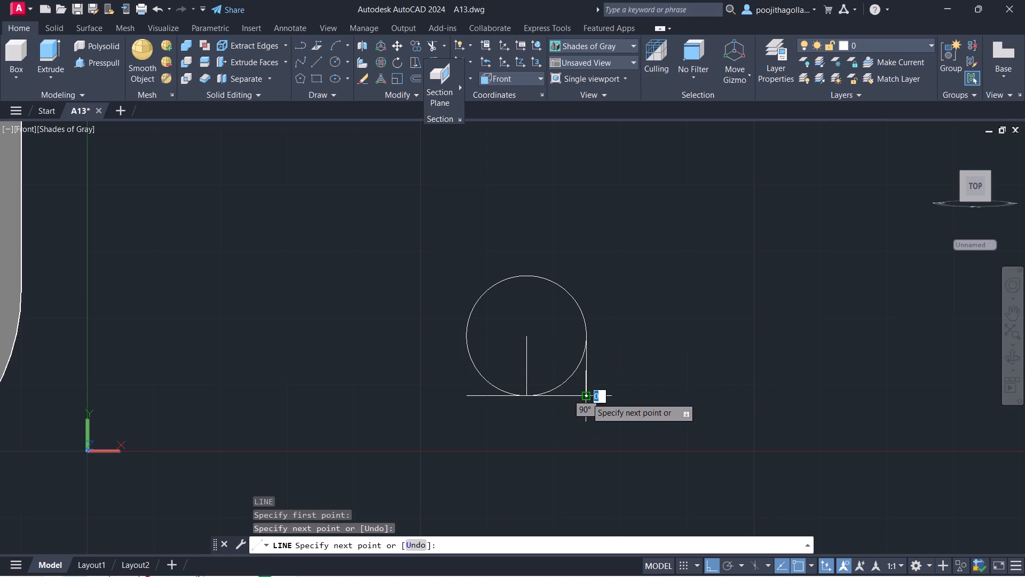
{"action": "key", "text": "Escape"}
Draw a vertical line from the circle's left quadrant down to the left end of the horizontal base line.
{"action": "key", "text": "l"}
{"action": "key", "text": "Return"}
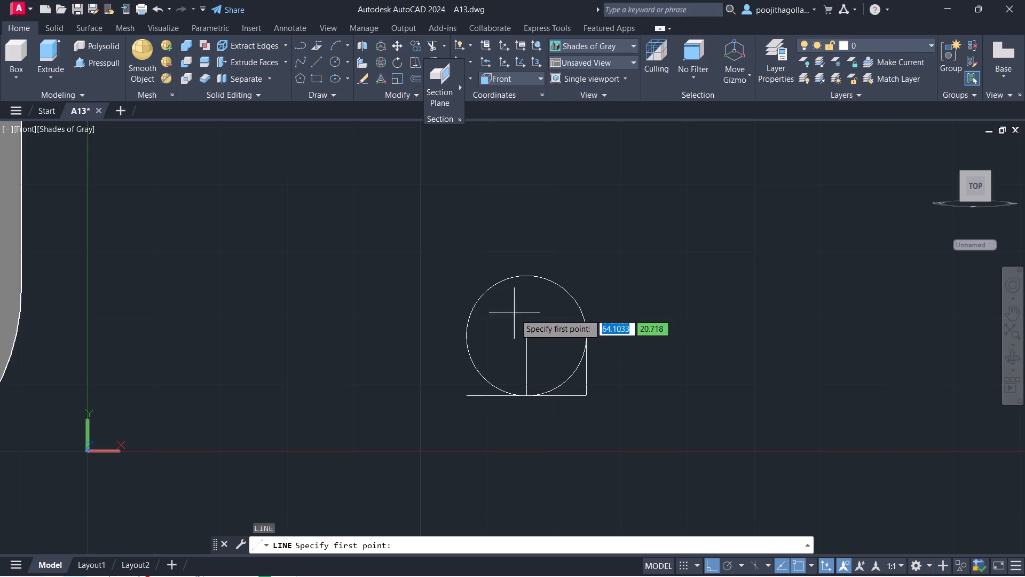
{"action": "left_click", "coordinate": [466, 339]}
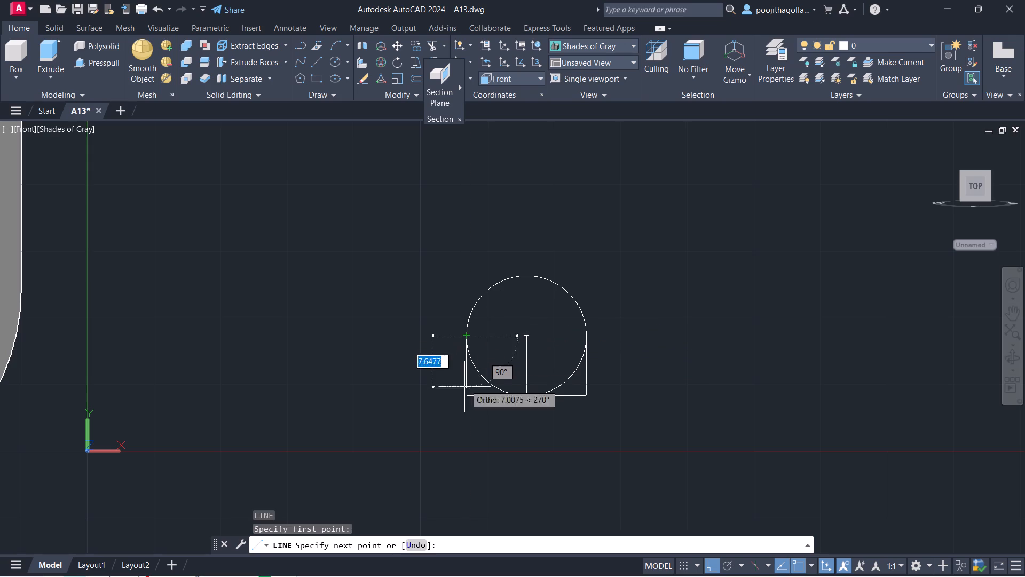
{"action": "left_click", "coordinate": [464, 397]}
{"action": "key", "text": "Escape"}
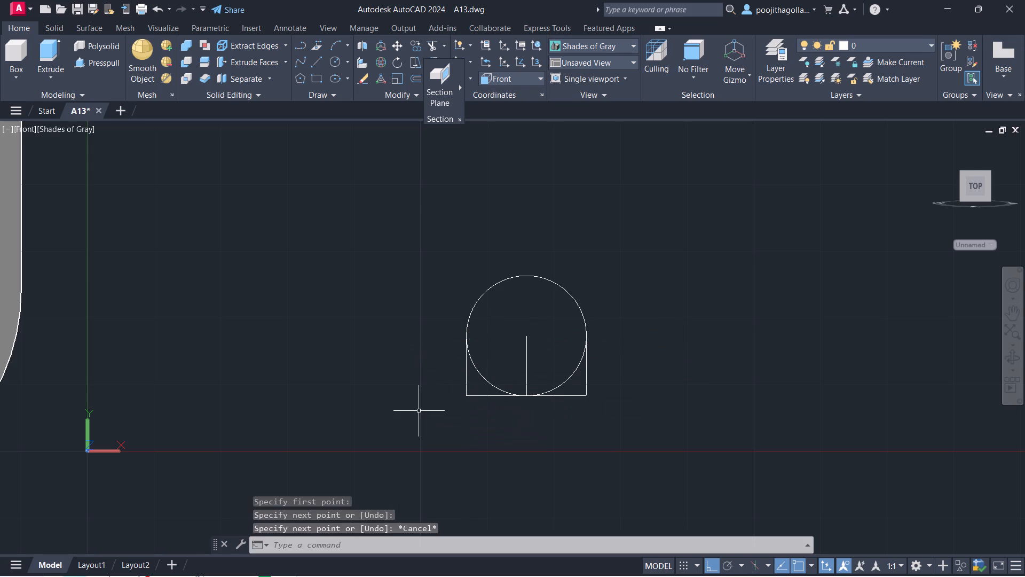
Trim away the lower half of the radius 9 circle between the two vertical side lines, leaving a round-topped outline.
{"action": "type", "text": "tr"}
{"action": "key", "text": "Return"}
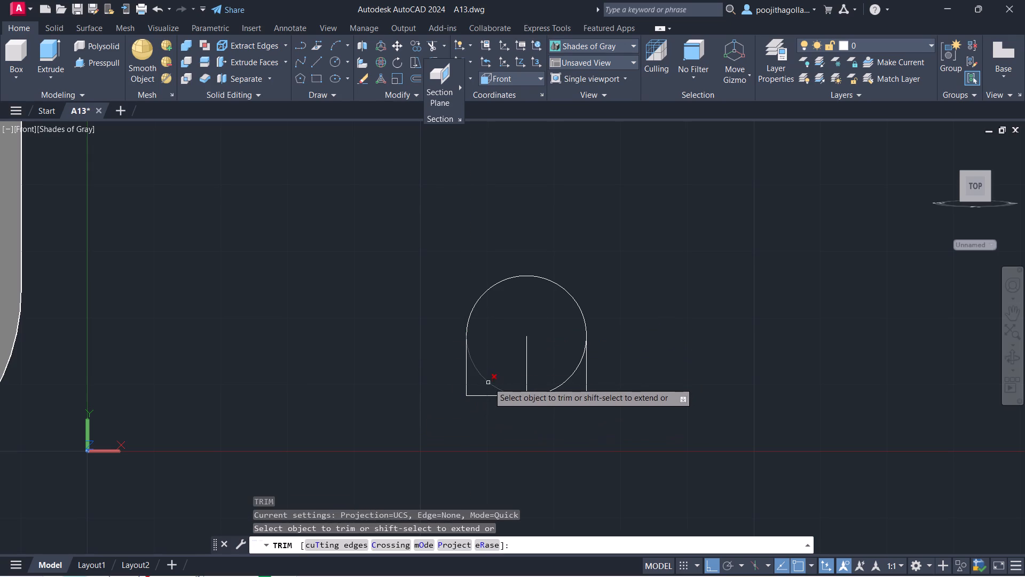
{"action": "left_click", "coordinate": [488, 381]}
{"action": "left_click", "coordinate": [566, 384]}
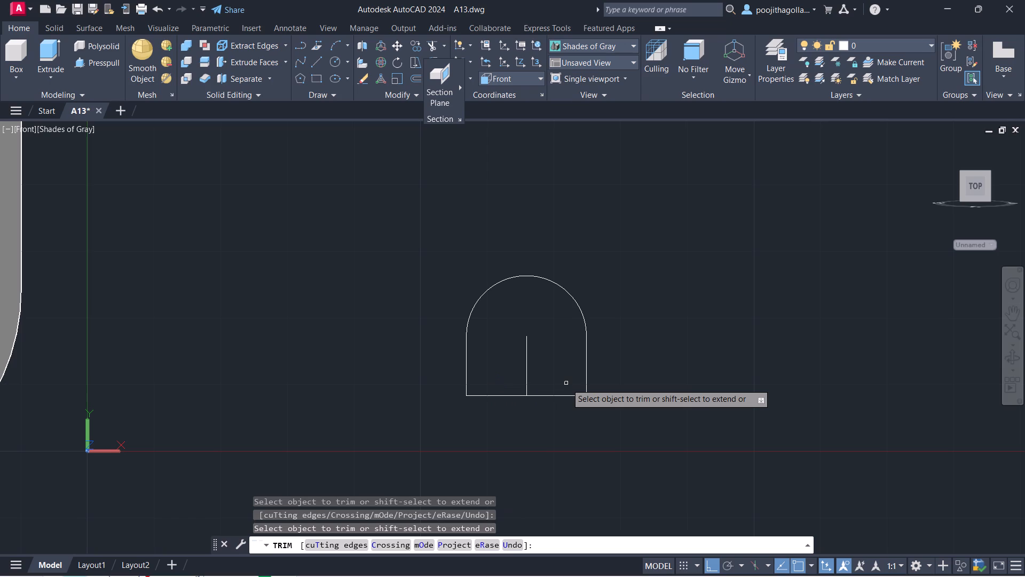
{"action": "key", "text": "Escape"}
Draw a circle of radius 3 centred on the upper end of the vertical centre line.
{"action": "key", "text": "c"}
{"action": "key", "text": "Return"}
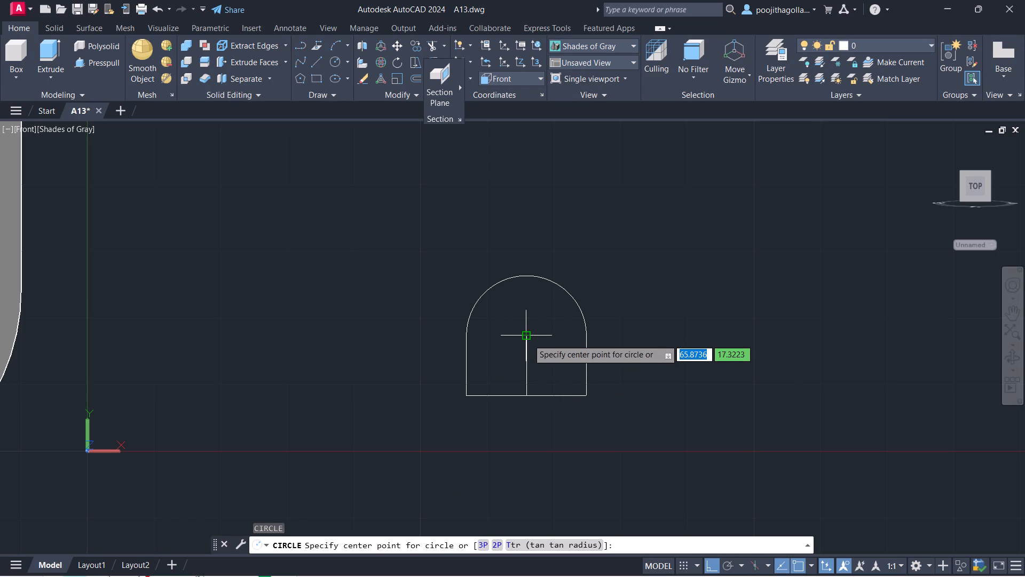
{"action": "left_click", "coordinate": [529, 338]}
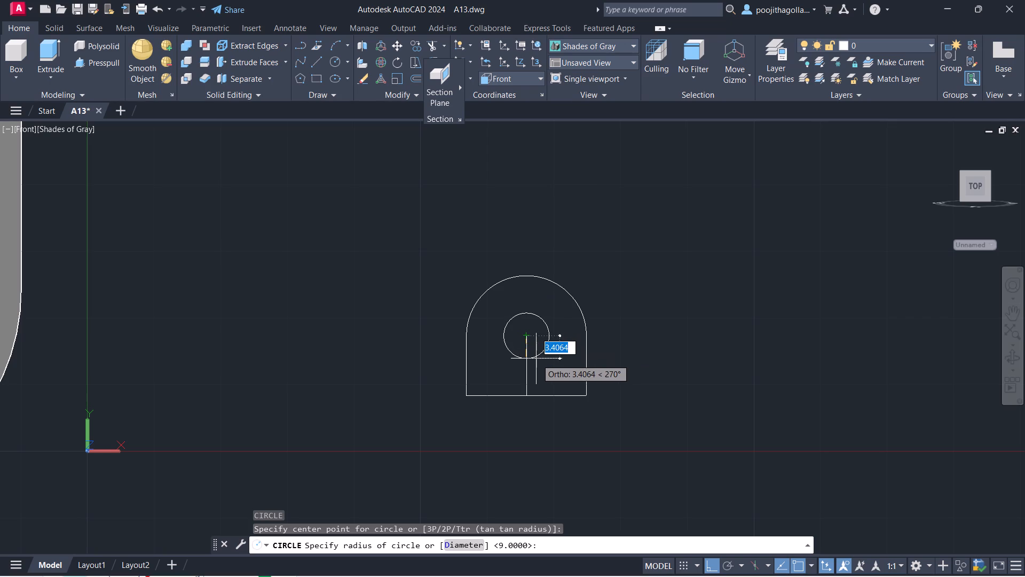
{"action": "key", "text": "3"}
{"action": "key", "text": "Return"}
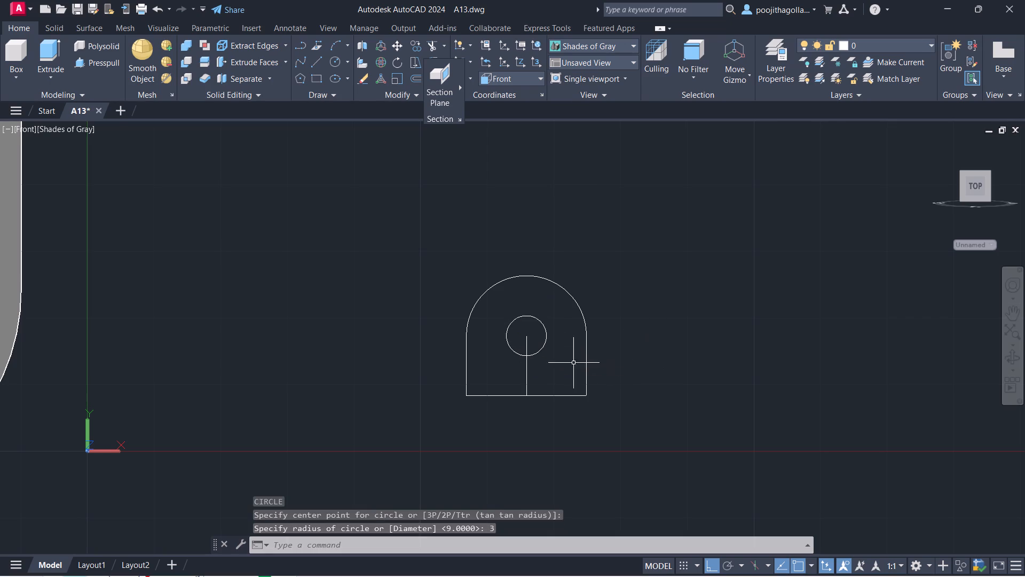
Erase the vertical centre line inside the round-topped profile.
{"action": "middle_click_drag", "start_coordinate": [564, 365], "coordinate": [560, 317]}
{"action": "left_click", "coordinate": [537, 334]}
{"action": "left_click", "coordinate": [486, 330]}
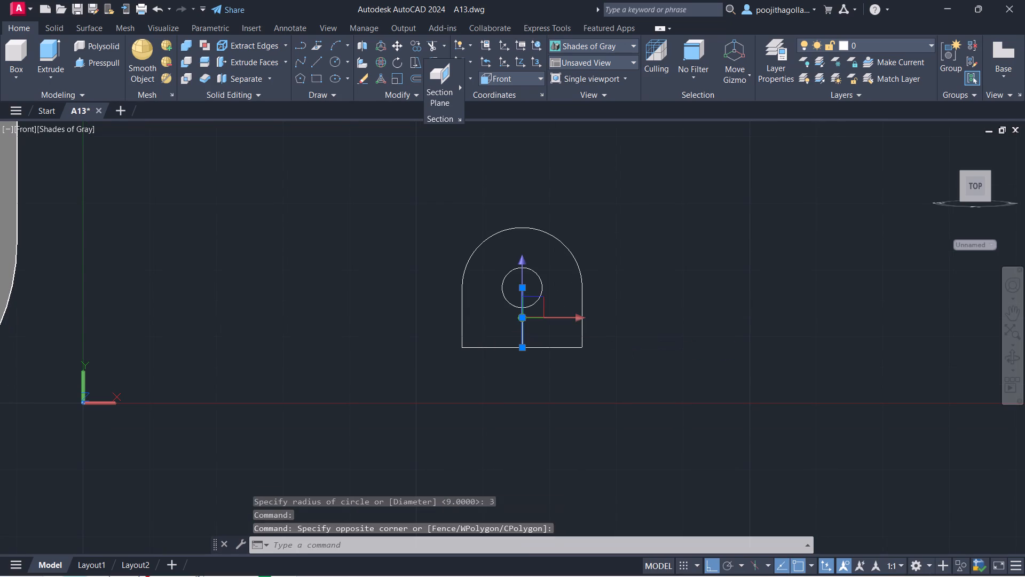
{"action": "key", "text": "Delete"}
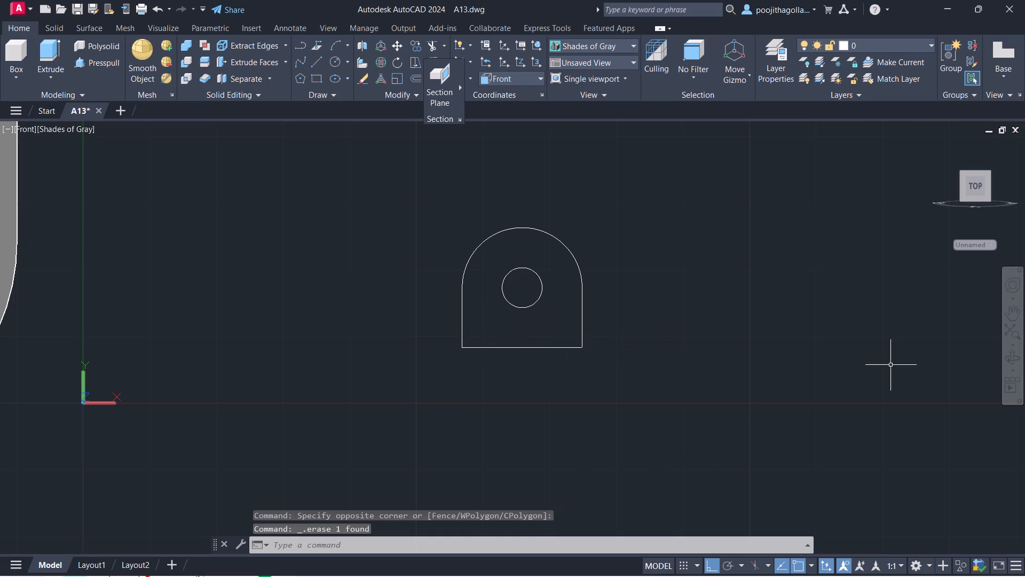
Select the whole round-topped profile and join its outline into a single polyline.
{"action": "left_click_drag", "start_coordinate": [655, 214], "coordinate": [646, 228]}
{"action": "left_click", "coordinate": [331, 453]}
{"action": "key", "text": "j"}
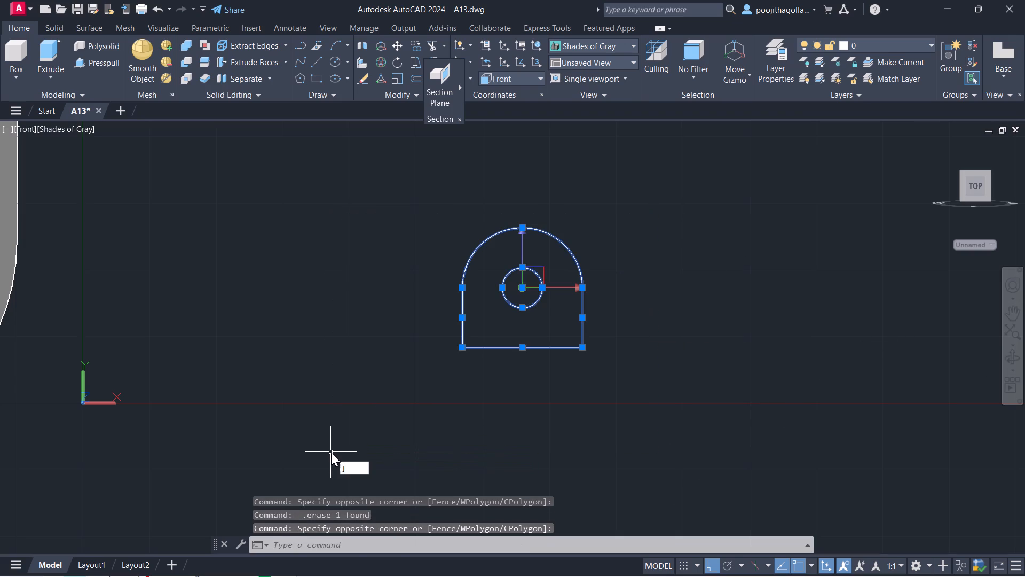
{"action": "key", "text": "Return"}
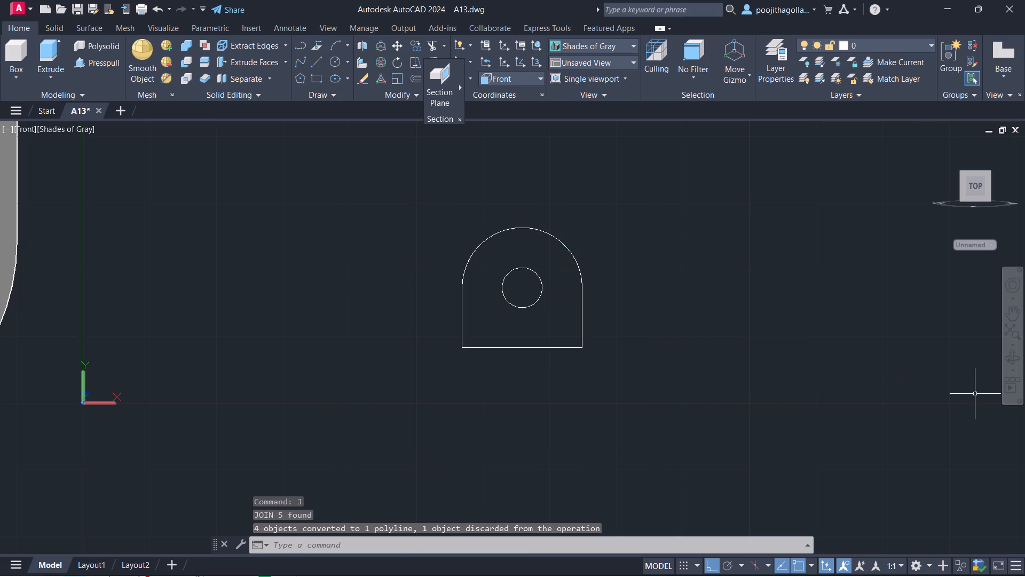
Presspull the area between the round-topped outline and the small circle by 15 to form a solid with a through hole.
{"action": "left_click", "coordinate": [1016, 364]}
{"action": "left_click_drag", "start_coordinate": [572, 429], "coordinate": [684, 460]}
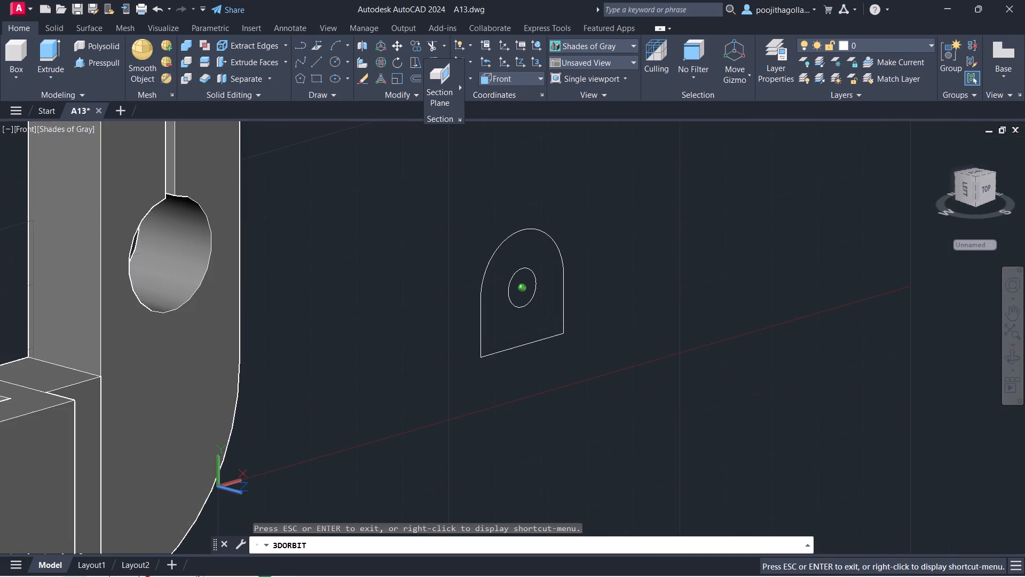
{"action": "left_click_drag", "start_coordinate": [684, 460], "coordinate": [687, 460]}
{"action": "scroll", "coordinate": [500, 344], "scroll_direction": "up", "scroll_amount": 3}
{"action": "middle_click_drag", "start_coordinate": [502, 352], "coordinate": [515, 403]}
{"action": "key", "text": "Escape"}
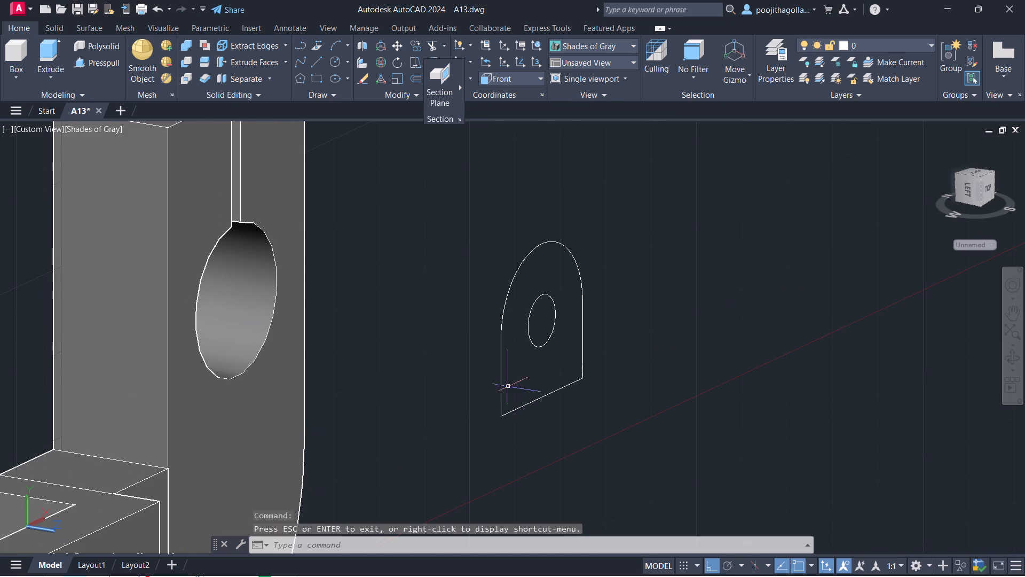
{"action": "middle_click_drag", "start_coordinate": [497, 353], "coordinate": [477, 323]}
{"action": "middle_click_drag", "start_coordinate": [487, 309], "coordinate": [463, 345]}
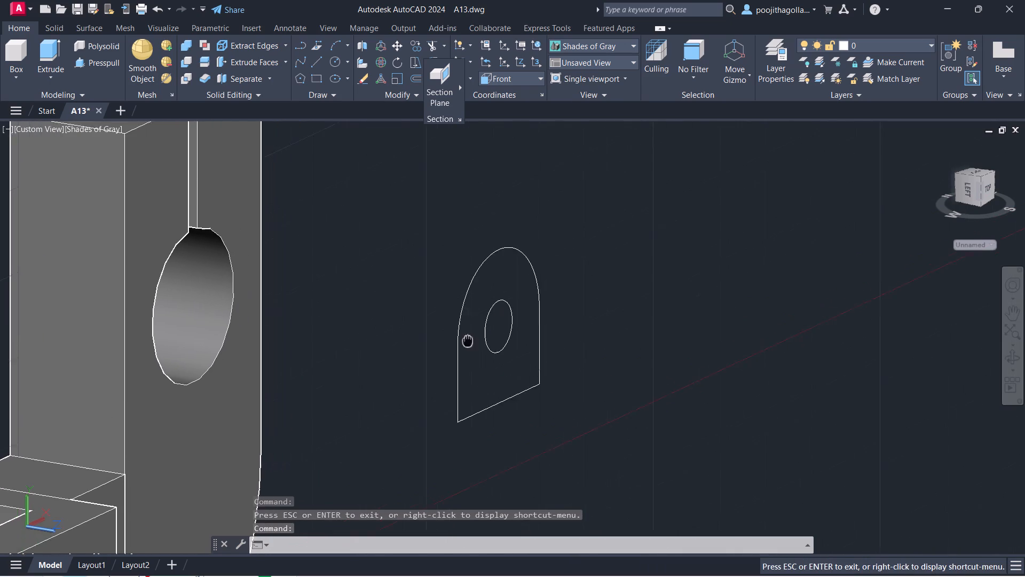
{"action": "middle_click_drag", "start_coordinate": [463, 345], "coordinate": [450, 330]}
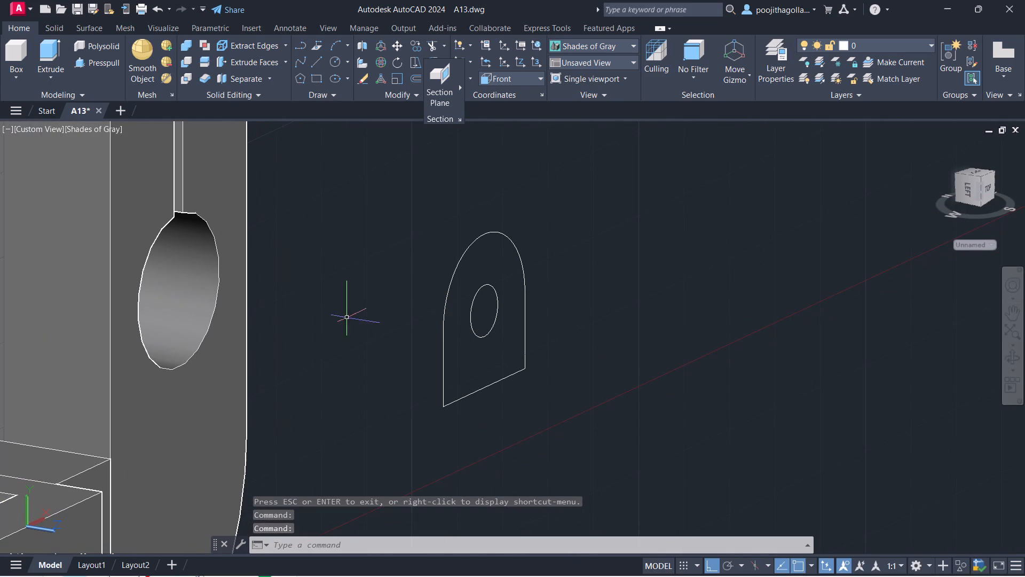
{"action": "left_click", "coordinate": [93, 68]}
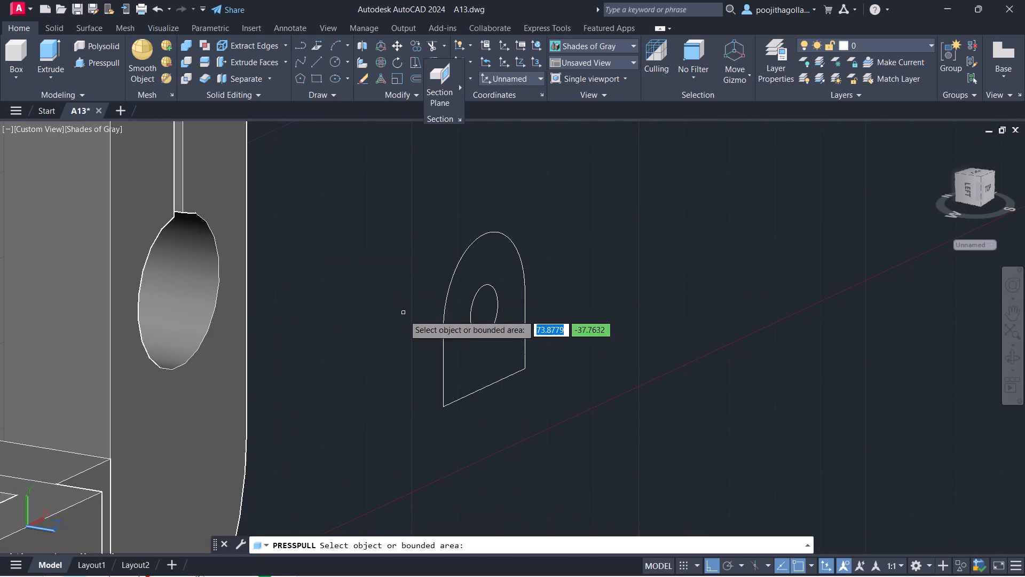
{"action": "left_click", "coordinate": [446, 367]}
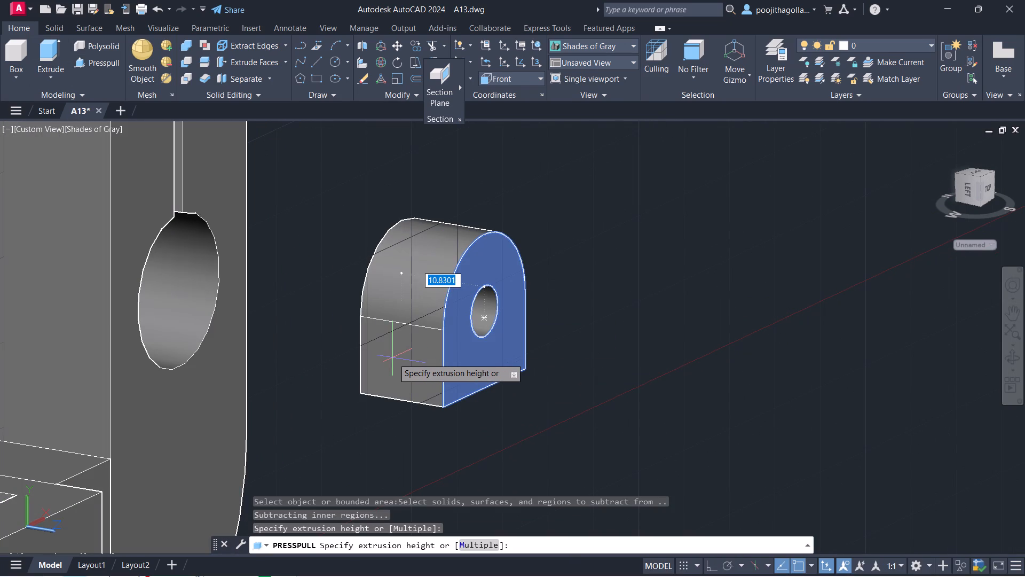
{"action": "type", "text": "15"}
{"action": "key", "text": "Return"}
{"action": "key", "text": "Escape"}
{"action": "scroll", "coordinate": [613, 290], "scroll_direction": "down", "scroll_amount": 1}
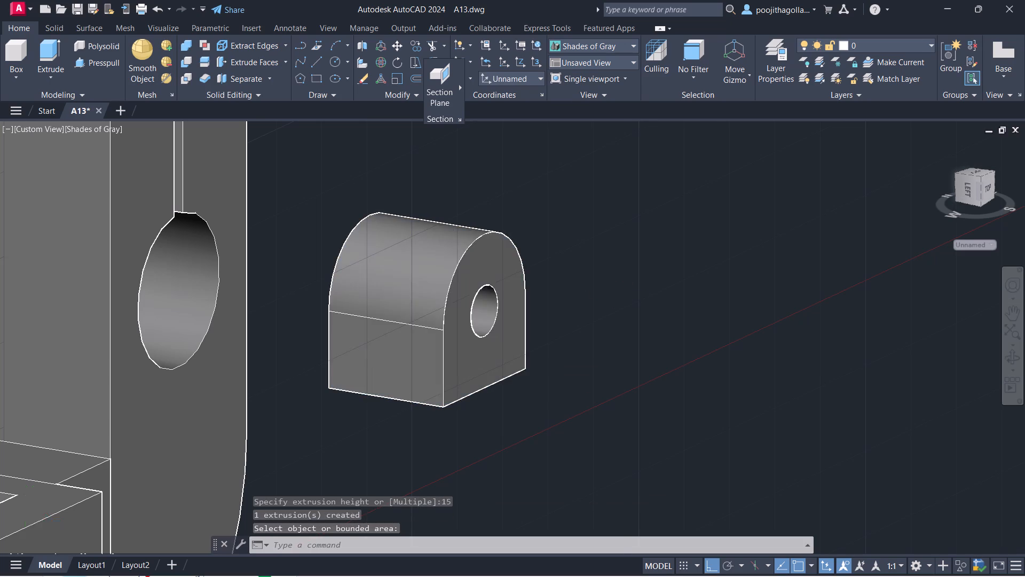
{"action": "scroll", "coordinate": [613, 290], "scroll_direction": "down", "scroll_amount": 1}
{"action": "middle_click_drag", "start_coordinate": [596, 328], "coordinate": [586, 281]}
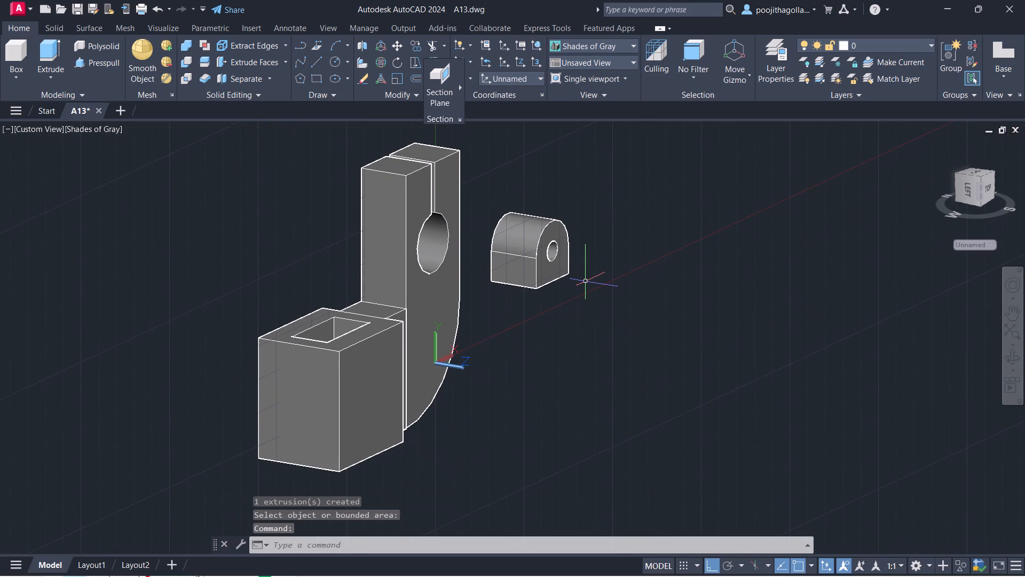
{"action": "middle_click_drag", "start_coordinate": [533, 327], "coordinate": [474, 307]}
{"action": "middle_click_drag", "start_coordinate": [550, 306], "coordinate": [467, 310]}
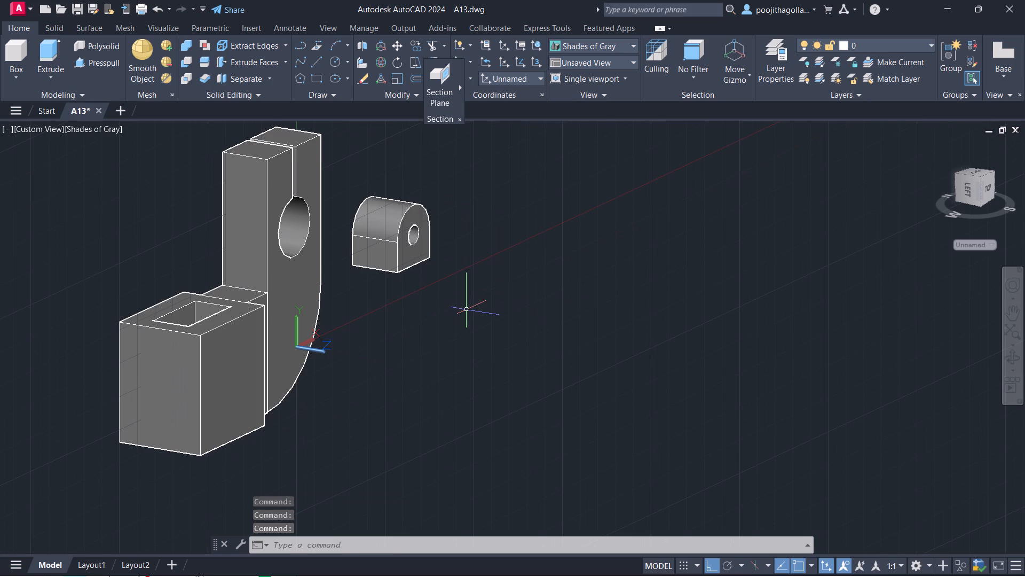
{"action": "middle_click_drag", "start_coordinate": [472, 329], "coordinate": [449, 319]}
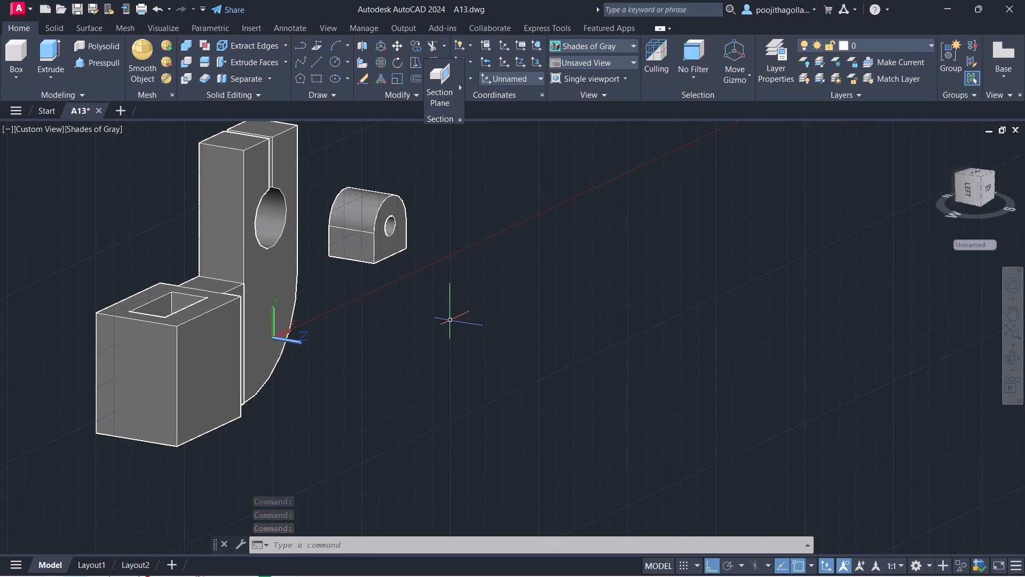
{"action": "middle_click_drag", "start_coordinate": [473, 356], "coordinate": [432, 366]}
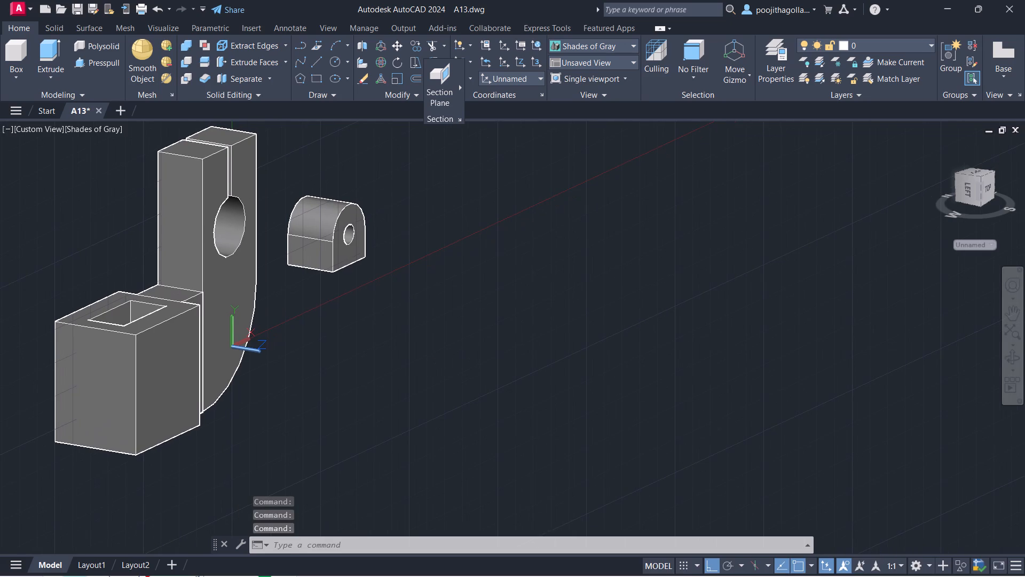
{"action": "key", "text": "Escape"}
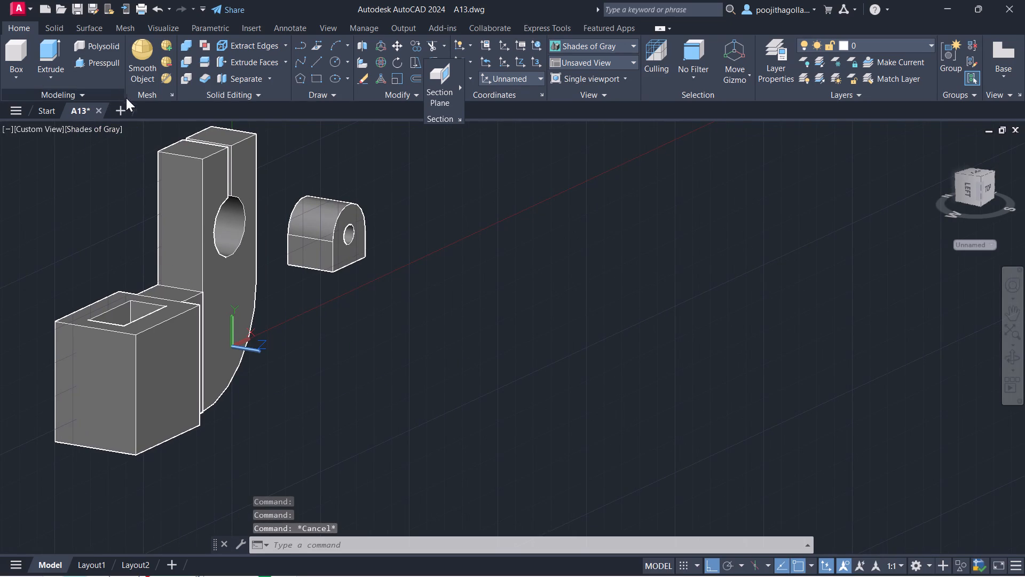
In the Front view, draw a horizontal line 18 units long in the empty space well away from the part.
{"action": "left_click", "coordinate": [47, 129]}
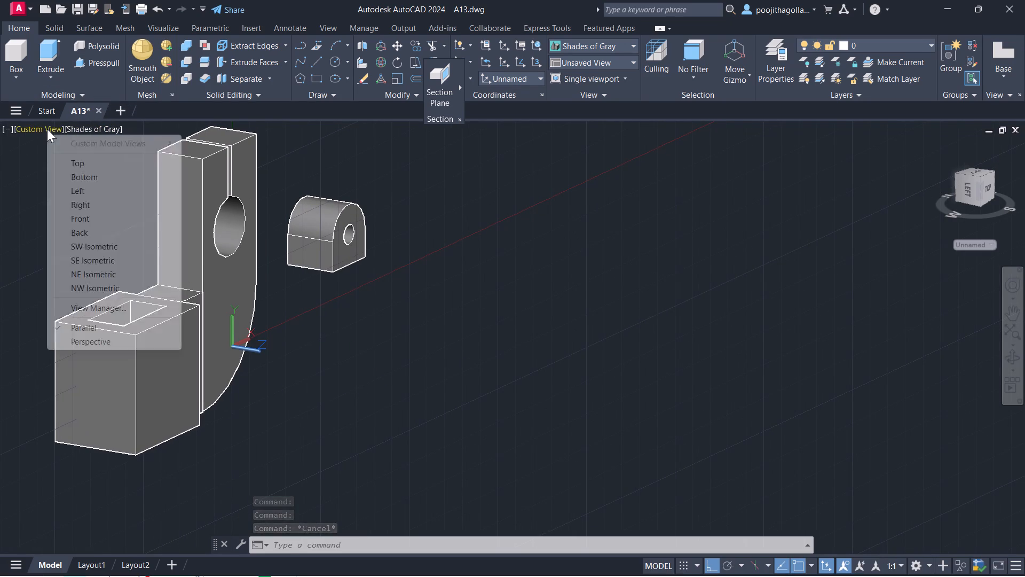
{"action": "left_click", "coordinate": [105, 215]}
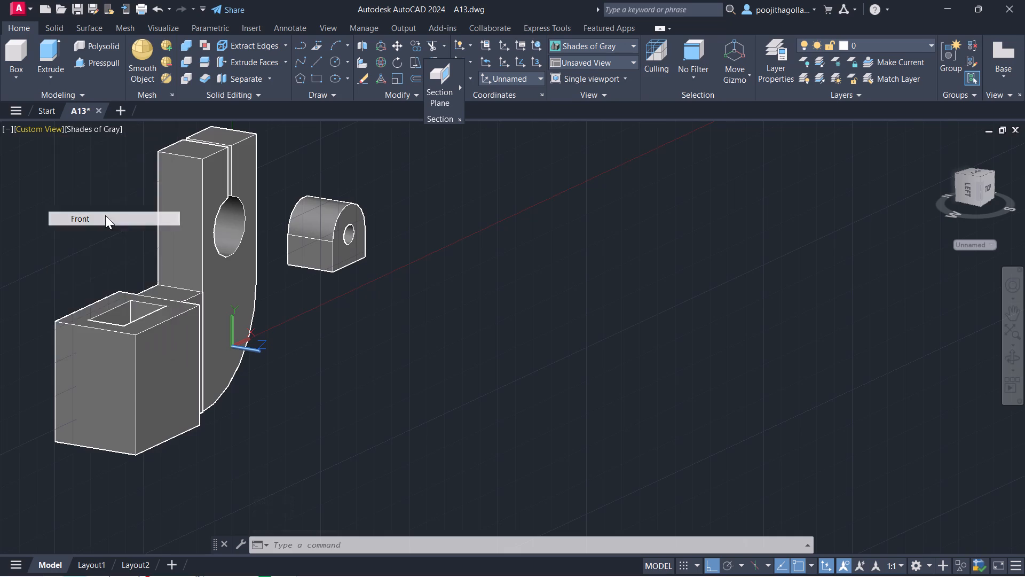
{"action": "middle_click_drag", "start_coordinate": [613, 331], "coordinate": [108, 275]}
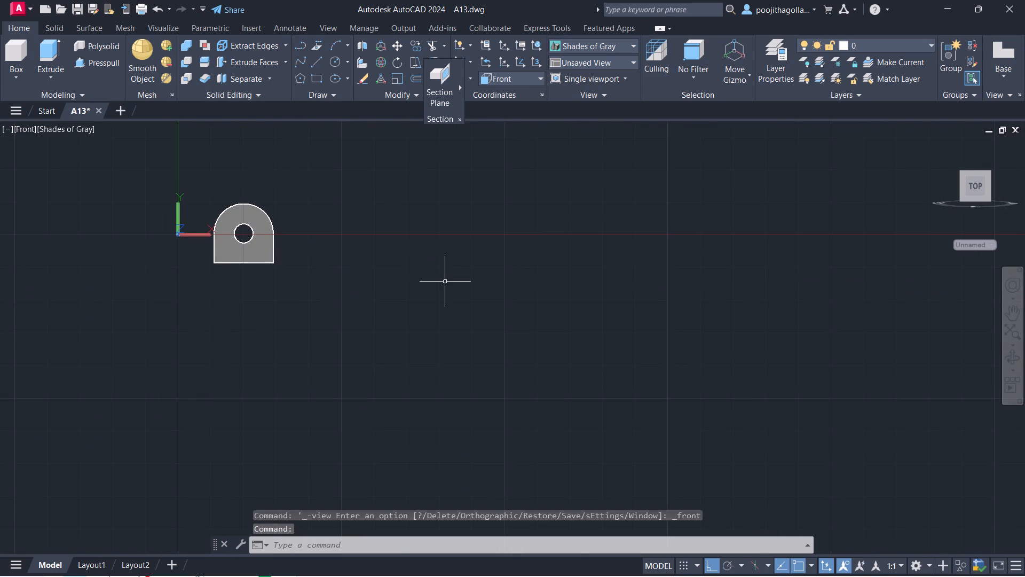
{"action": "scroll", "coordinate": [414, 284], "scroll_direction": "down", "scroll_amount": 2}
{"action": "middle_click_drag", "start_coordinate": [528, 291], "coordinate": [263, 287]}
{"action": "middle_click_drag", "start_coordinate": [381, 285], "coordinate": [312, 290]}
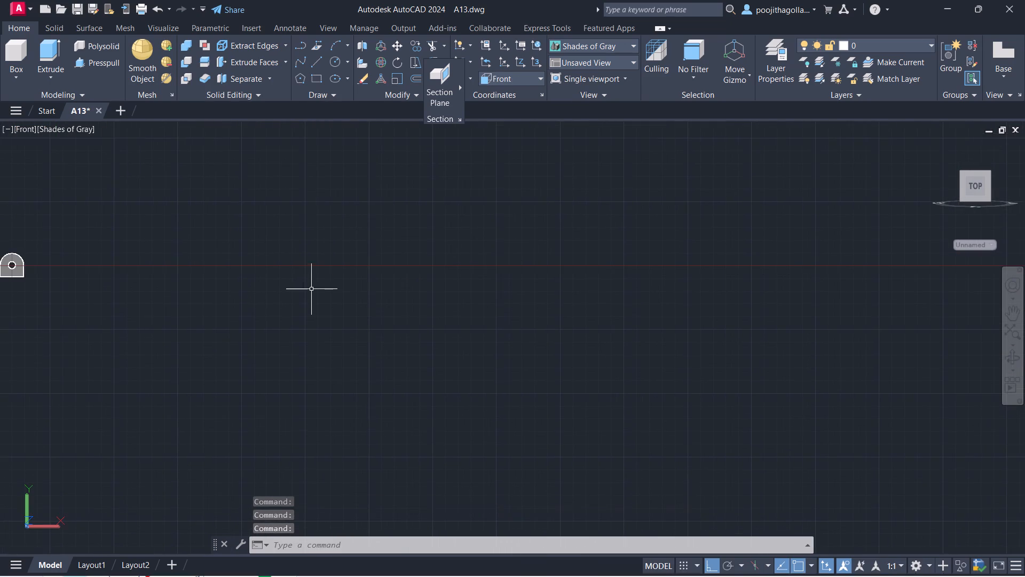
{"action": "scroll", "coordinate": [258, 302], "scroll_direction": "up", "scroll_amount": 1}
{"action": "middle_click_drag", "start_coordinate": [274, 309], "coordinate": [378, 326]}
{"action": "scroll", "coordinate": [326, 314], "scroll_direction": "up", "scroll_amount": 2}
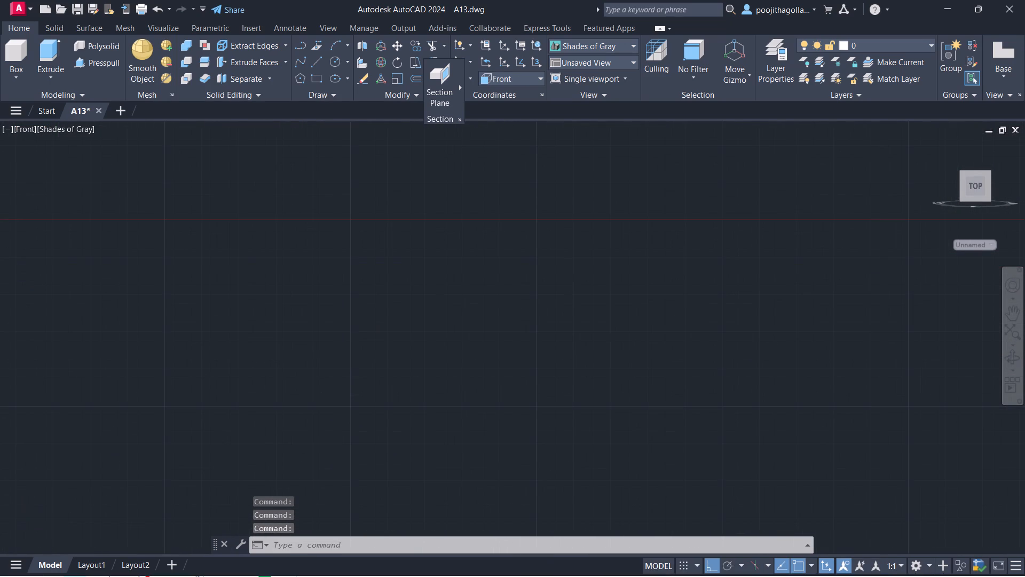
{"action": "key", "text": "l"}
{"action": "key", "text": "Return"}
{"action": "left_click", "coordinate": [488, 330]}
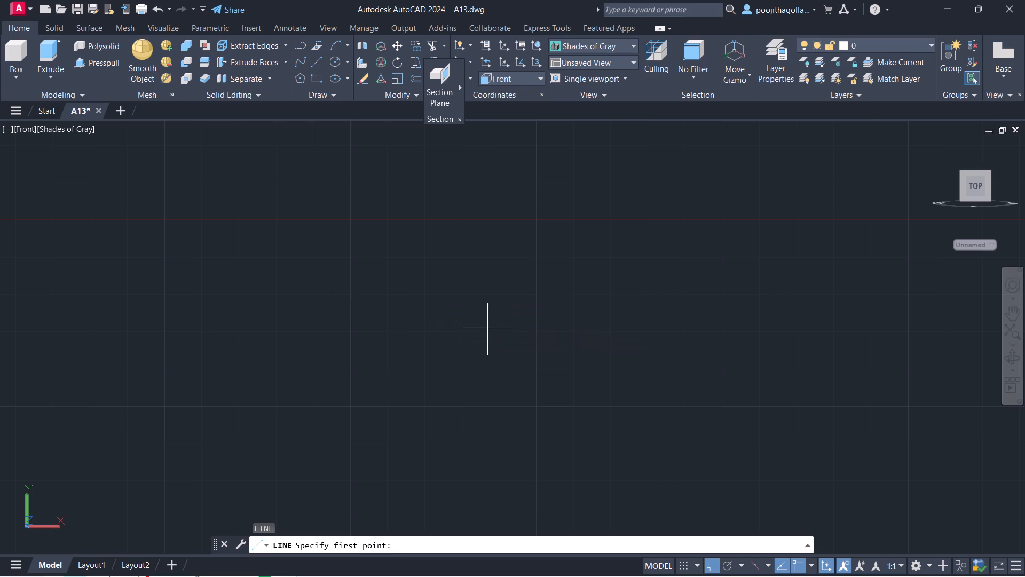
{"action": "type", "text": "18"}
{"action": "key", "text": "Return"}
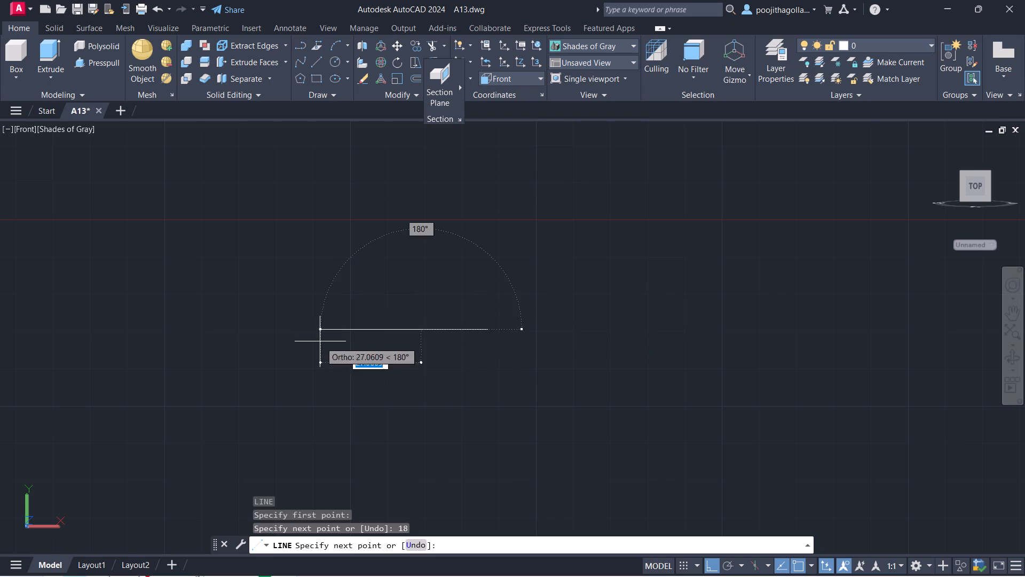
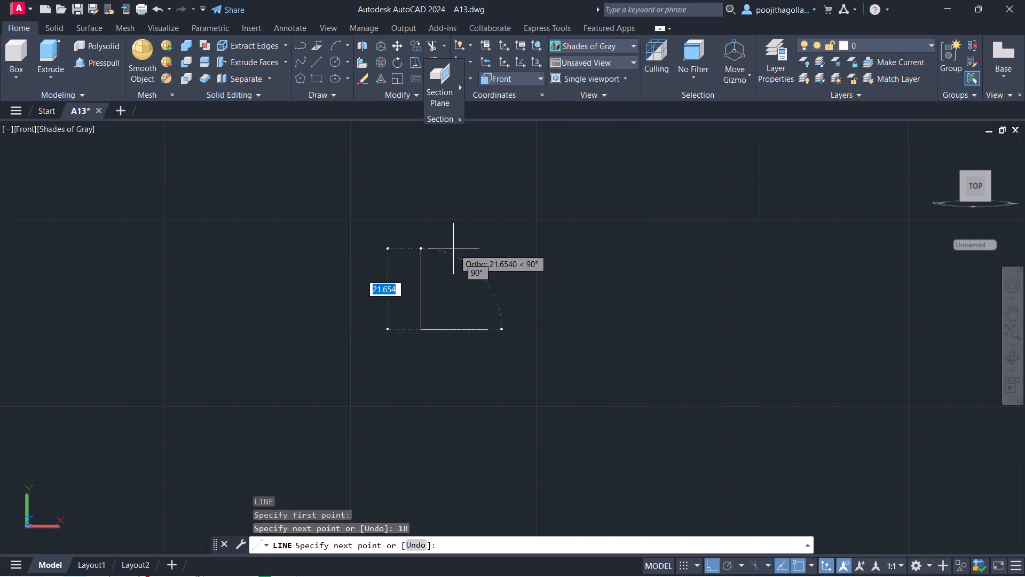
Erase the 18-unit horizontal line just drawn in the Front view.
{"action": "key", "text": "Escape"}
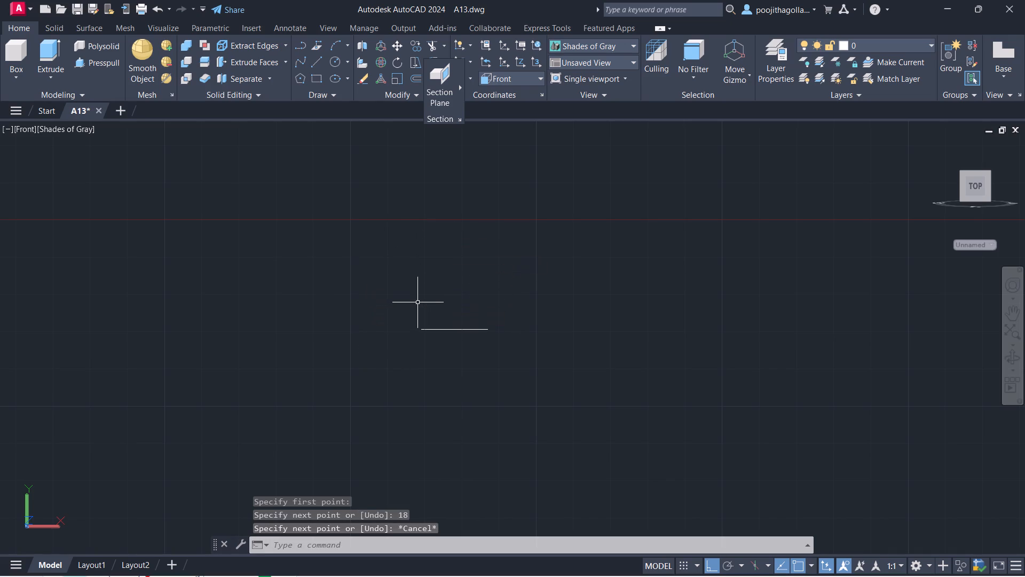
{"action": "left_click_drag", "start_coordinate": [565, 306], "coordinate": [559, 309]}
{"action": "left_click", "coordinate": [363, 355]}
{"action": "key", "text": "Delete"}
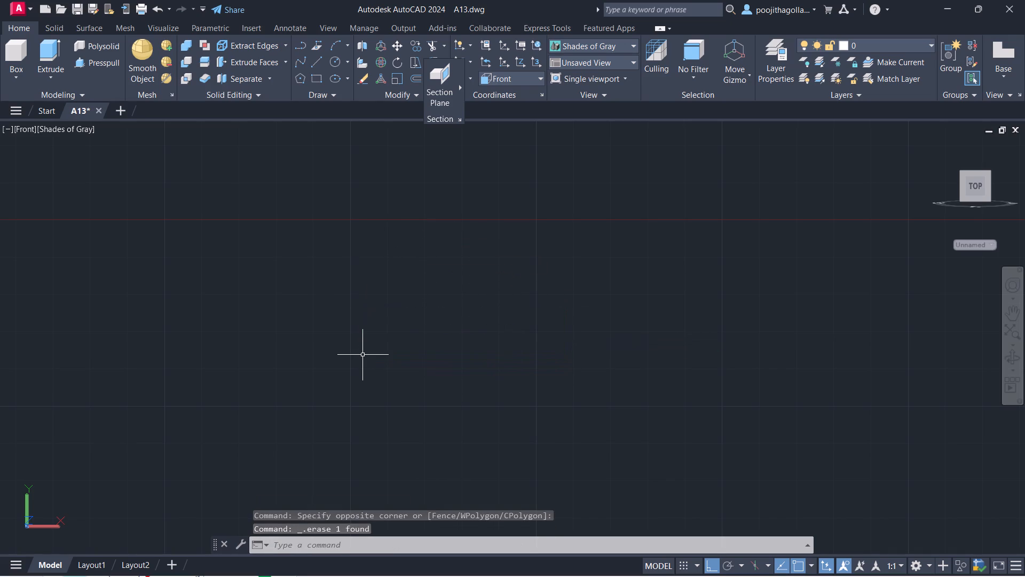
Draw a stepped outline with connected lines: 18 up, 12 left, 9 up, 18 left, and a vertical line down past the starting level.
{"action": "key", "text": "l"}
{"action": "key", "text": "Return"}
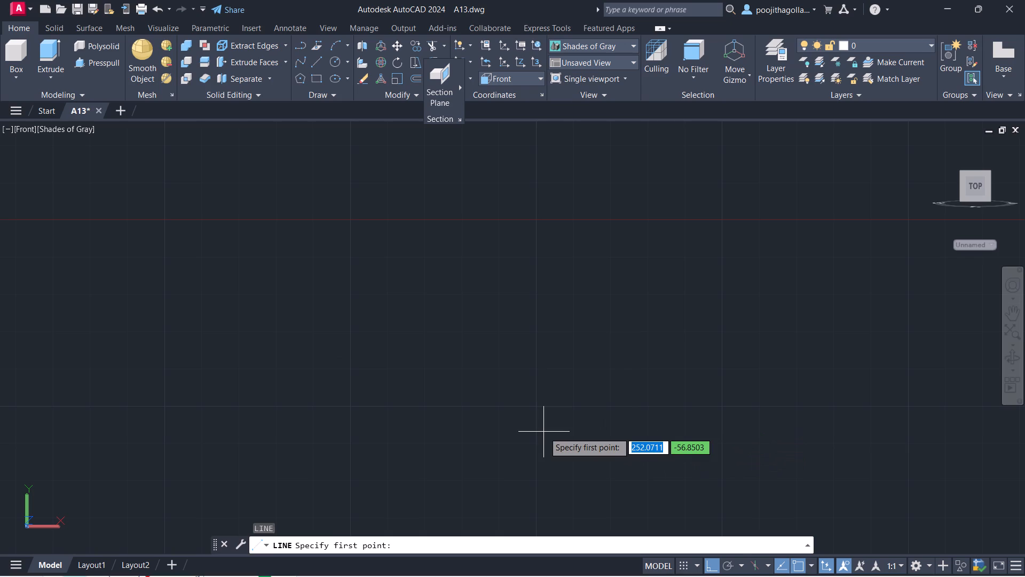
{"action": "left_click", "coordinate": [544, 432]}
{"action": "type", "text": "18"}
{"action": "key", "text": "Return"}
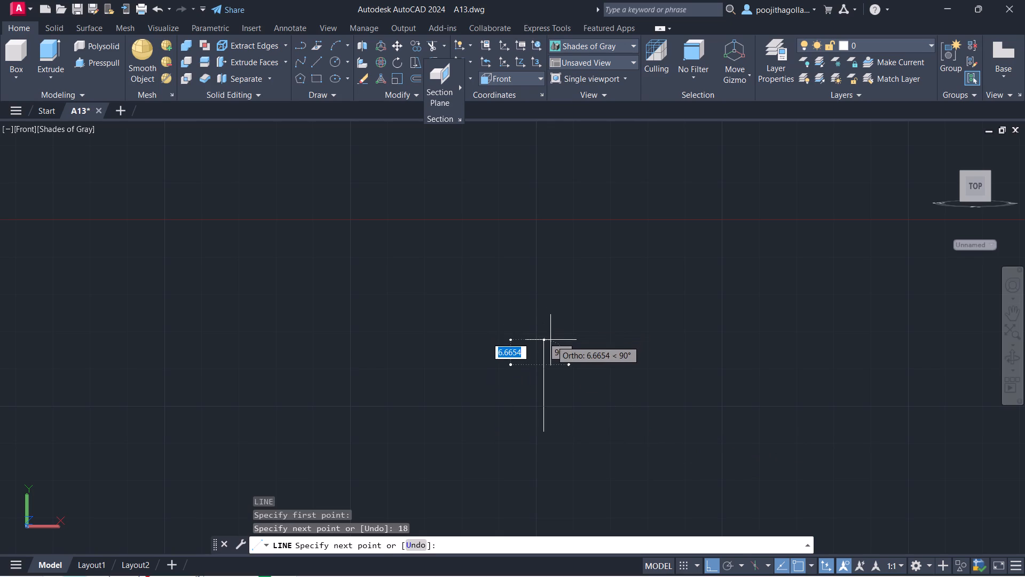
{"action": "type", "text": "12"}
{"action": "key", "text": "Return"}
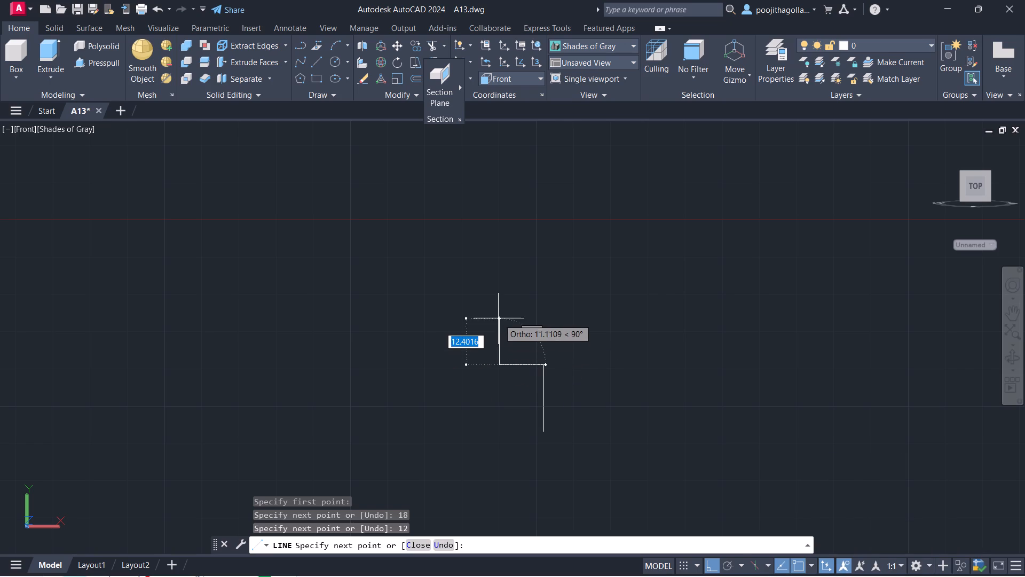
{"action": "key", "text": "9"}
{"action": "key", "text": "Return"}
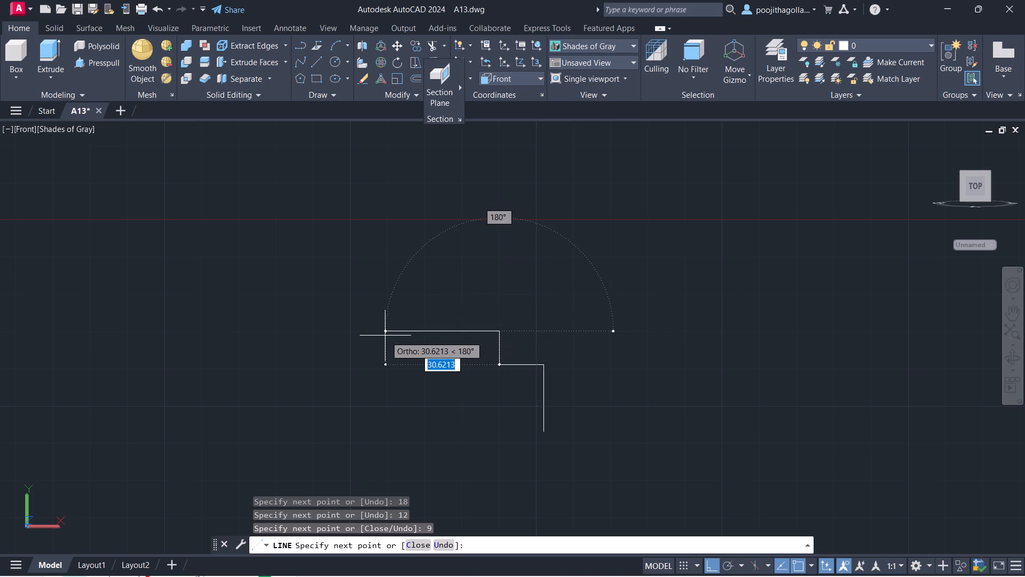
{"action": "type", "text": "18"}
{"action": "key", "text": "Return"}
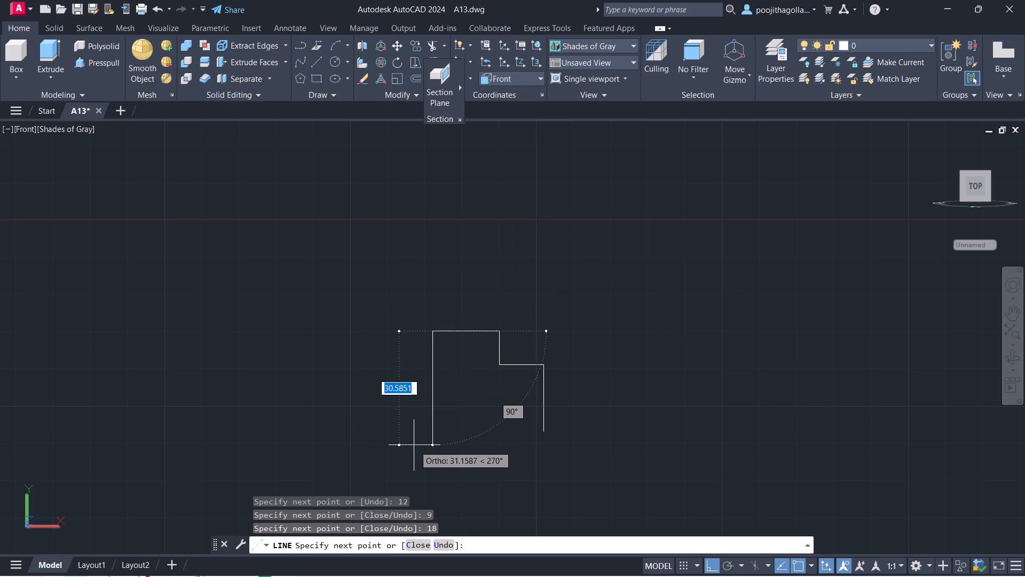
{"action": "left_click", "coordinate": [428, 457]}
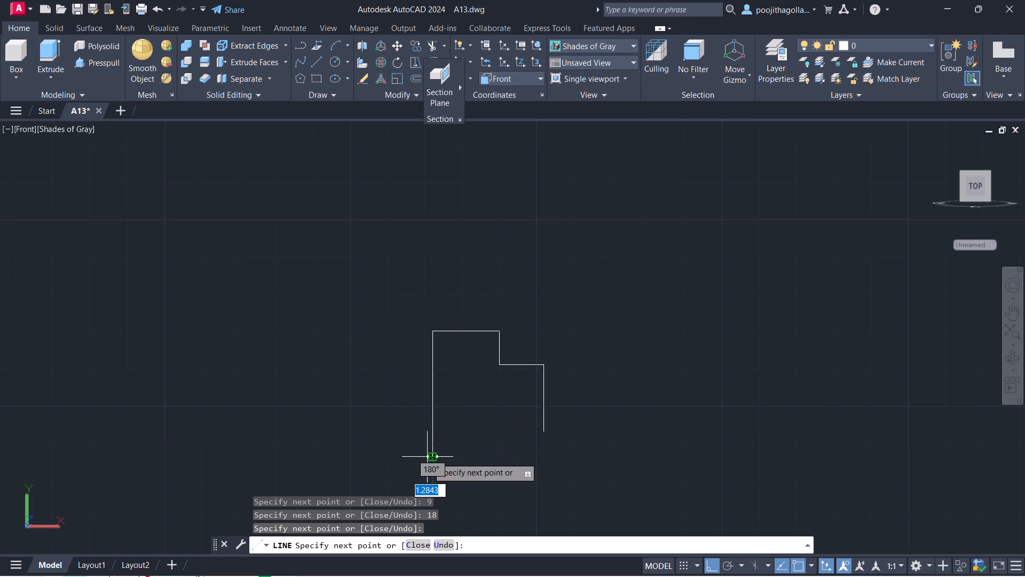
{"action": "key", "text": "Escape"}
Draw a horizontal base line from the outline's starting point leftward, crossing the long vertical line.
{"action": "key", "text": "l"}
{"action": "key", "text": "Return"}
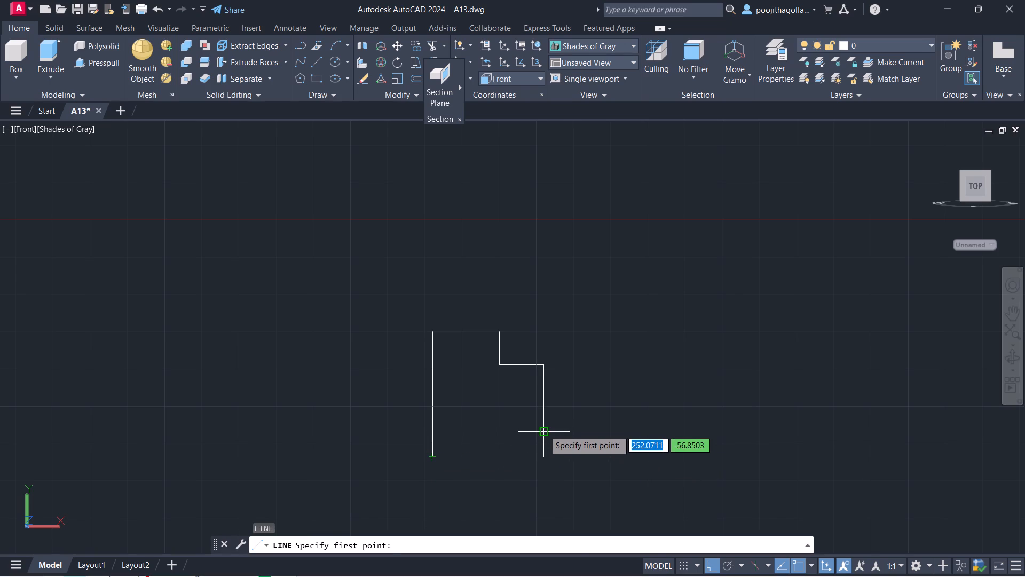
{"action": "left_click", "coordinate": [544, 430]}
{"action": "left_click", "coordinate": [383, 424]}
{"action": "key", "text": "Escape"}
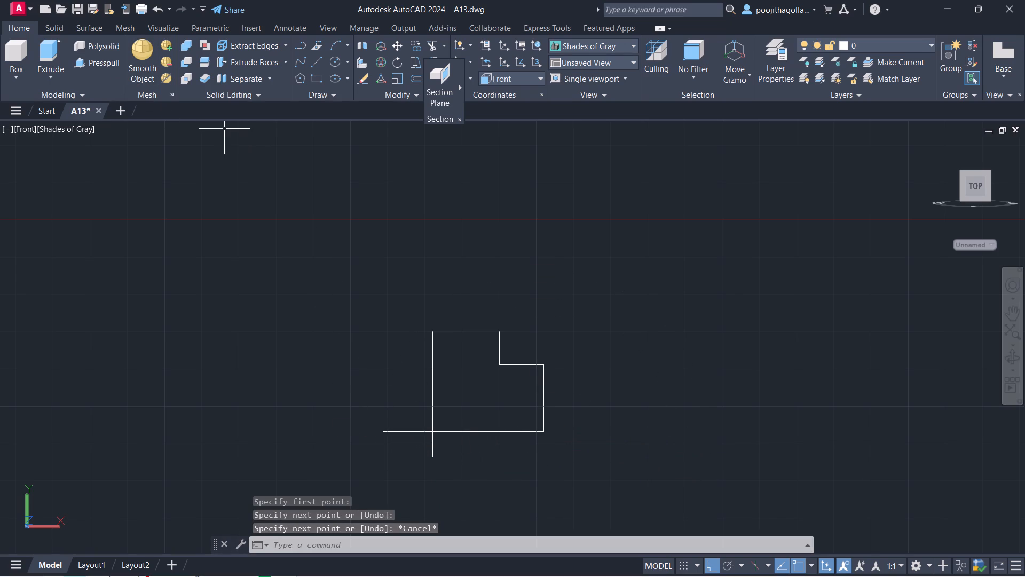
Trim the two line ends that overhang the outline's lower-left corner.
{"action": "type", "text": "tr"}
{"action": "key", "text": "Return"}
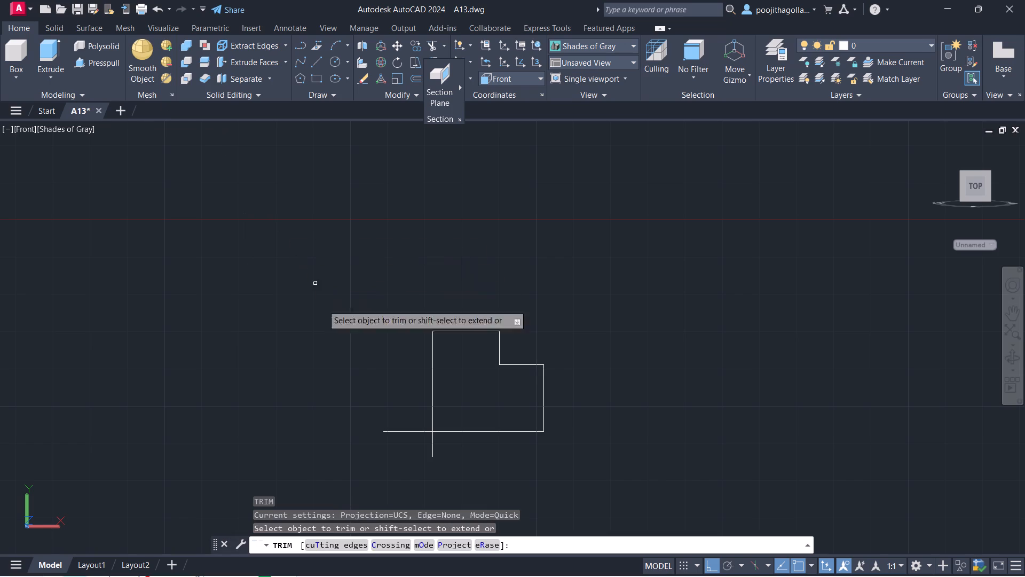
{"action": "left_click_drag", "start_coordinate": [394, 431], "coordinate": [433, 459]}
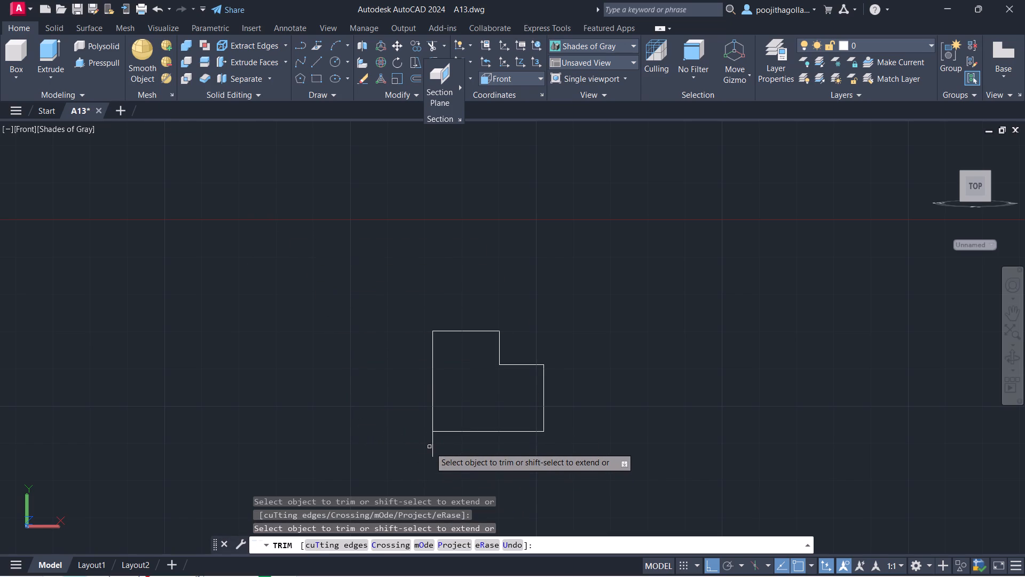
{"action": "left_click", "coordinate": [434, 446]}
{"action": "key", "text": "Escape"}
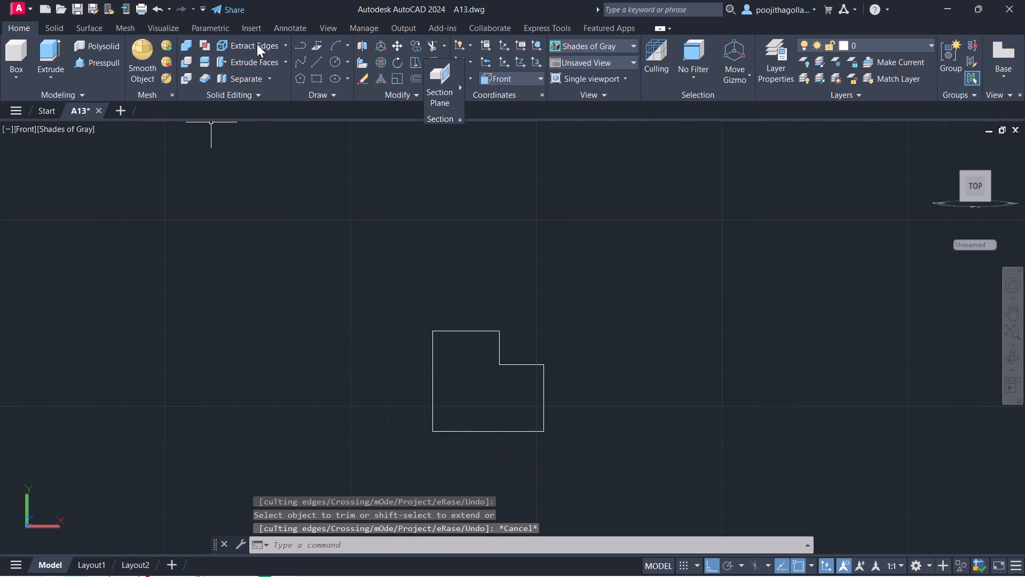
Fillet the outline's lower-left corner, between the long vertical line and the base line, with a radius of 21.
{"action": "key", "text": "f"}
{"action": "key", "text": "Return"}
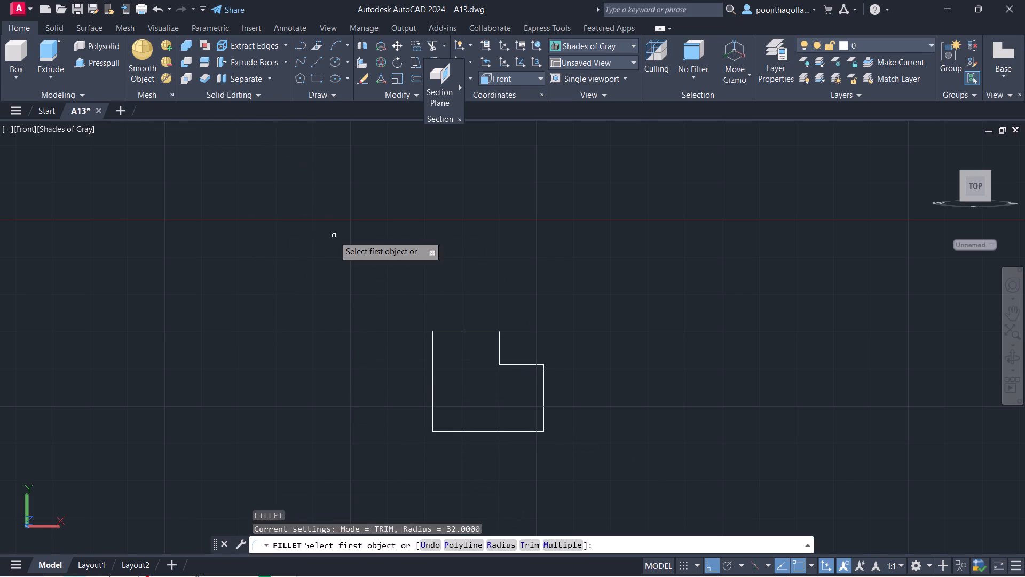
{"action": "key", "text": "r"}
{"action": "key", "text": "Return"}
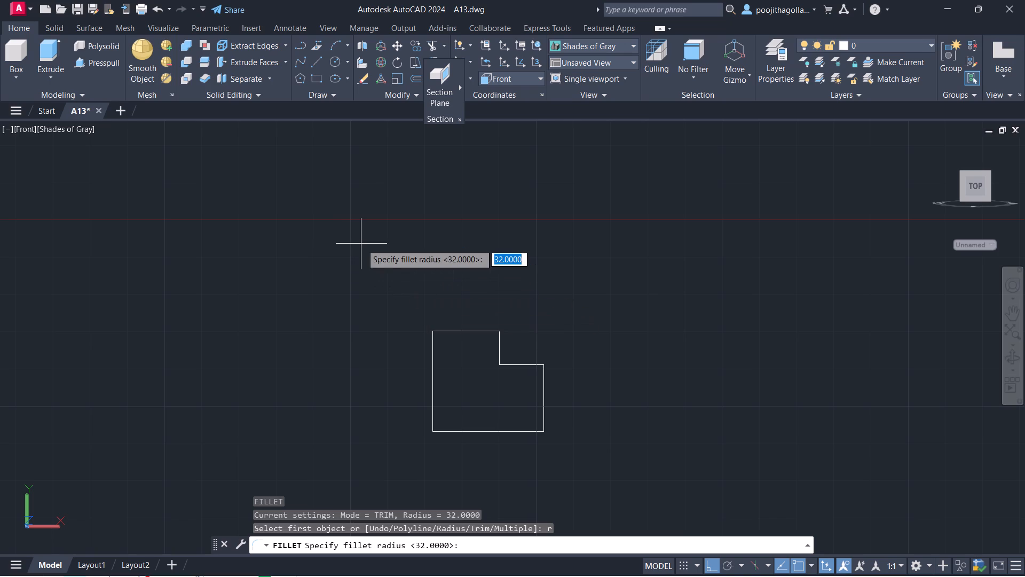
{"action": "type", "text": "21"}
{"action": "key", "text": "Return"}
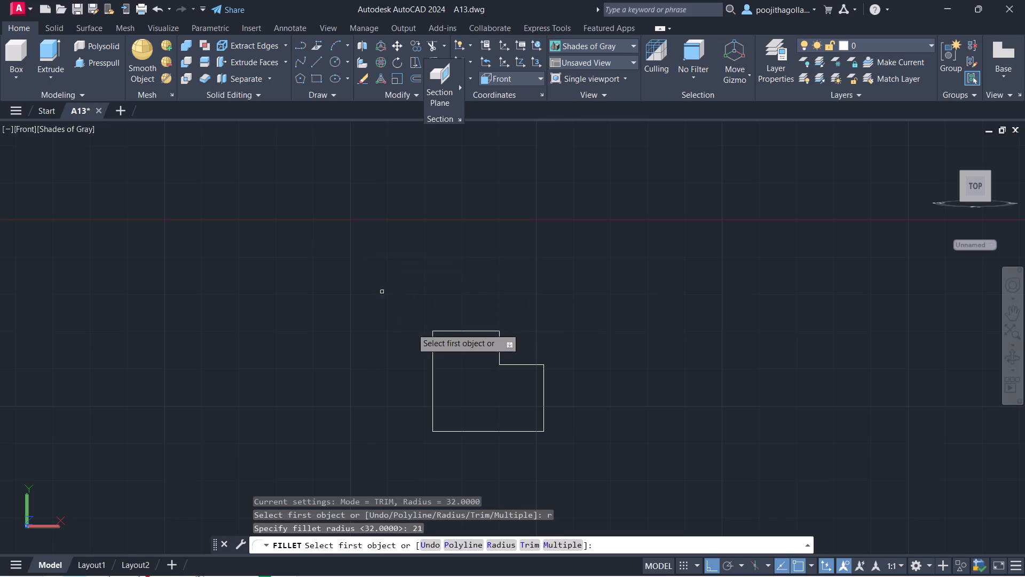
{"action": "left_click", "coordinate": [432, 380]}
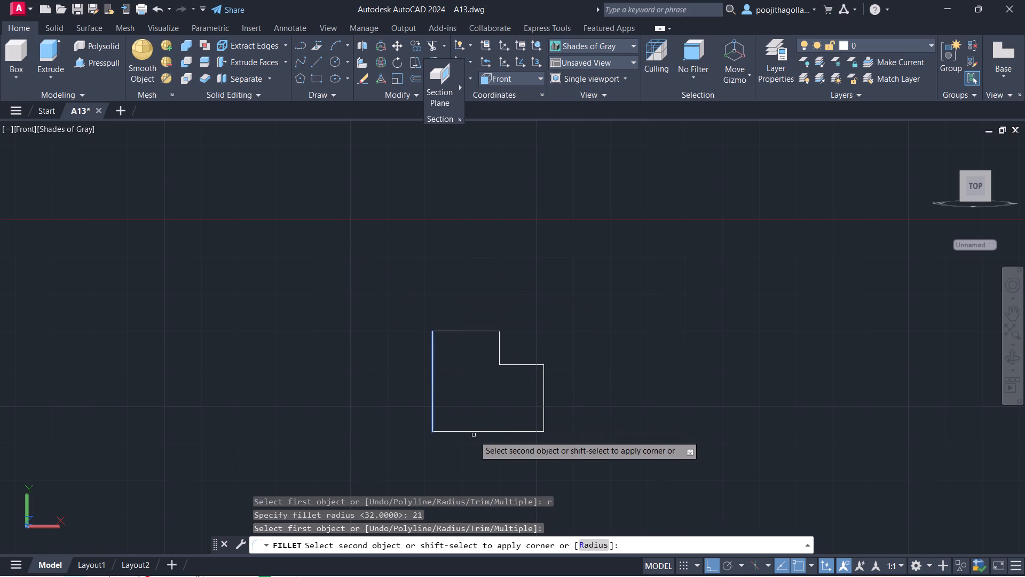
{"action": "left_click", "coordinate": [479, 432]}
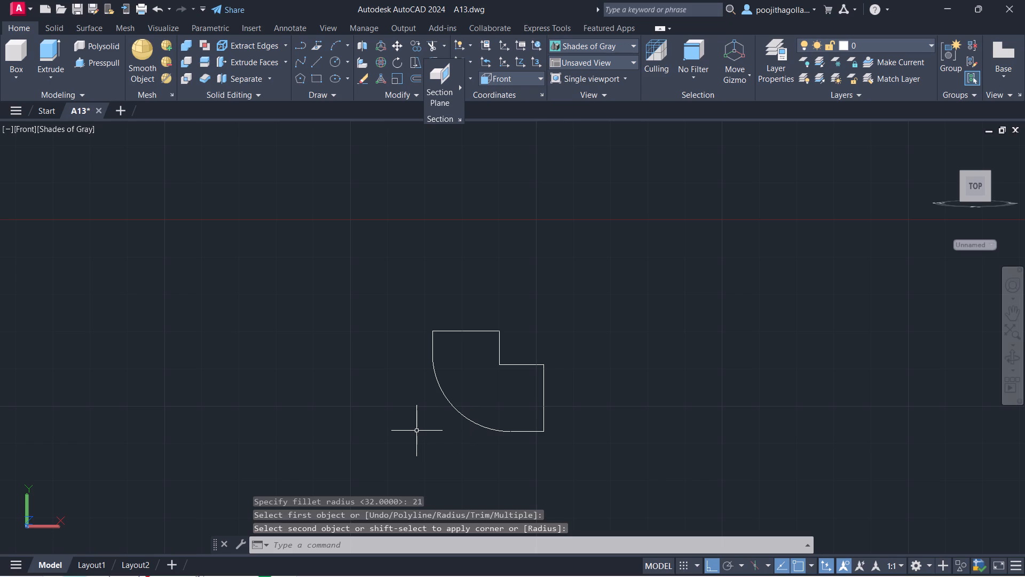
Set the Fillet radius to 2.
{"action": "middle_click_drag", "start_coordinate": [417, 431], "coordinate": [419, 436]}
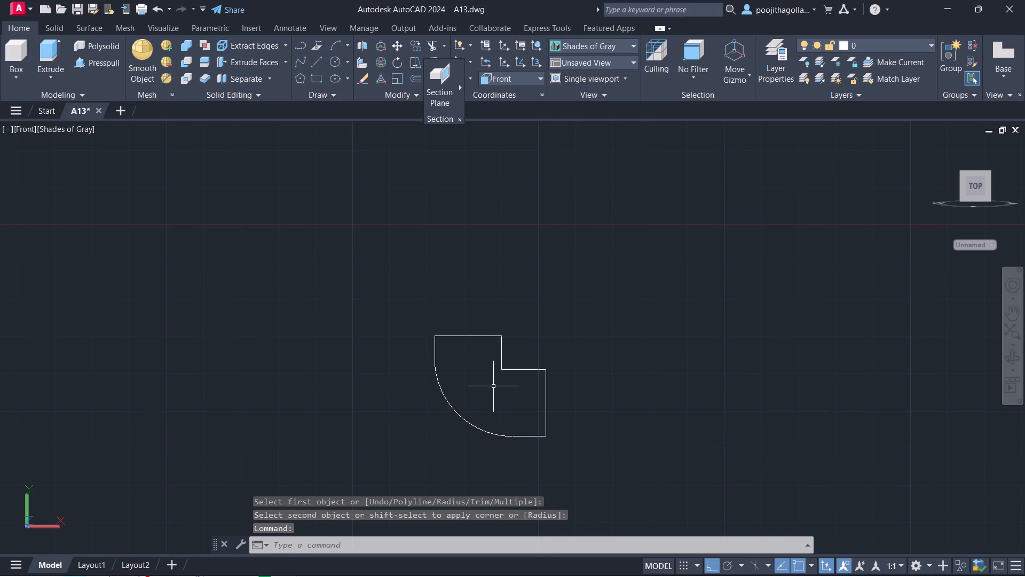
{"action": "scroll", "coordinate": [494, 387], "scroll_direction": "up", "scroll_amount": 2}
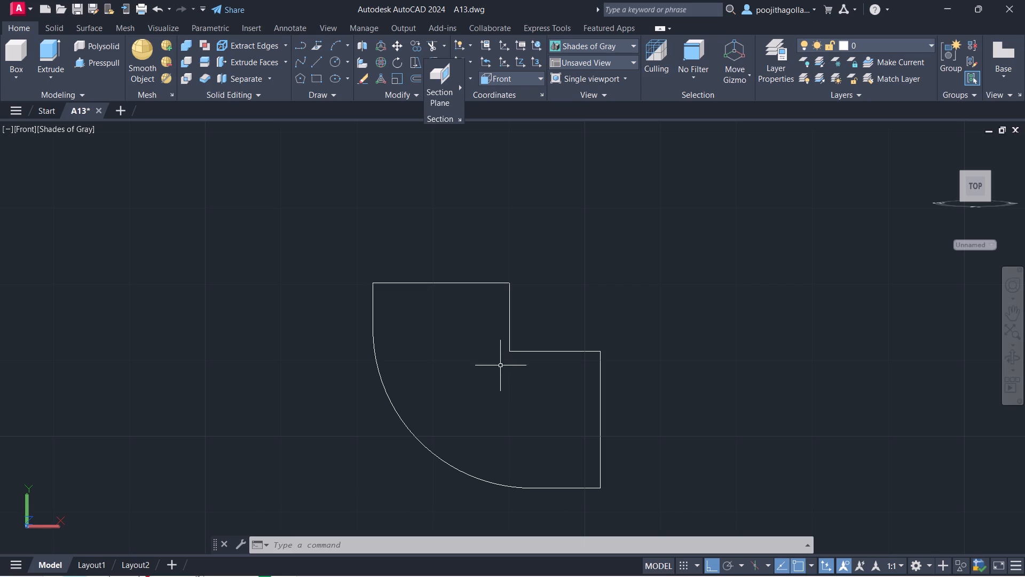
{"action": "key", "text": "space"}
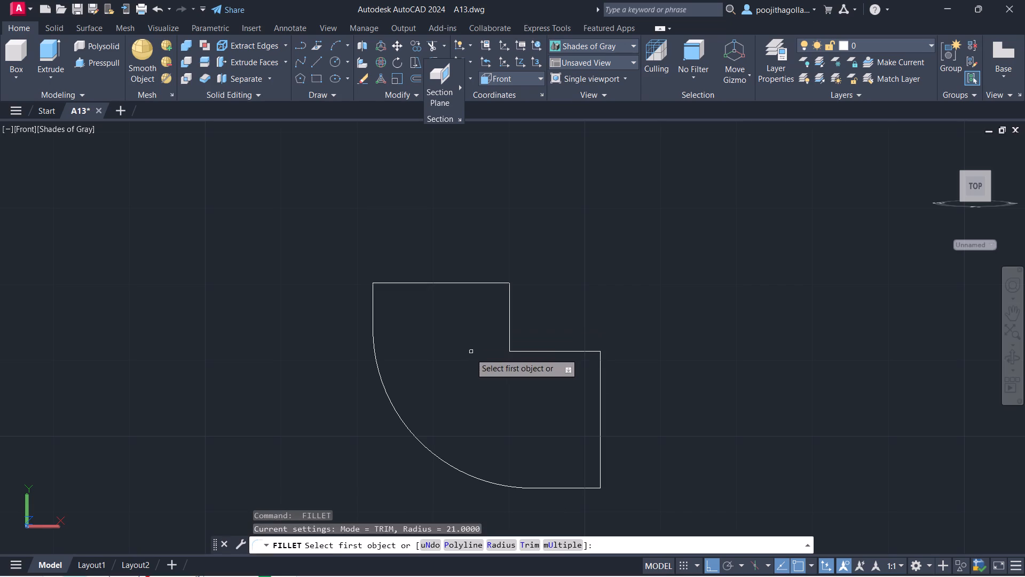
{"action": "key", "text": "space"}
{"action": "key", "text": "space"}
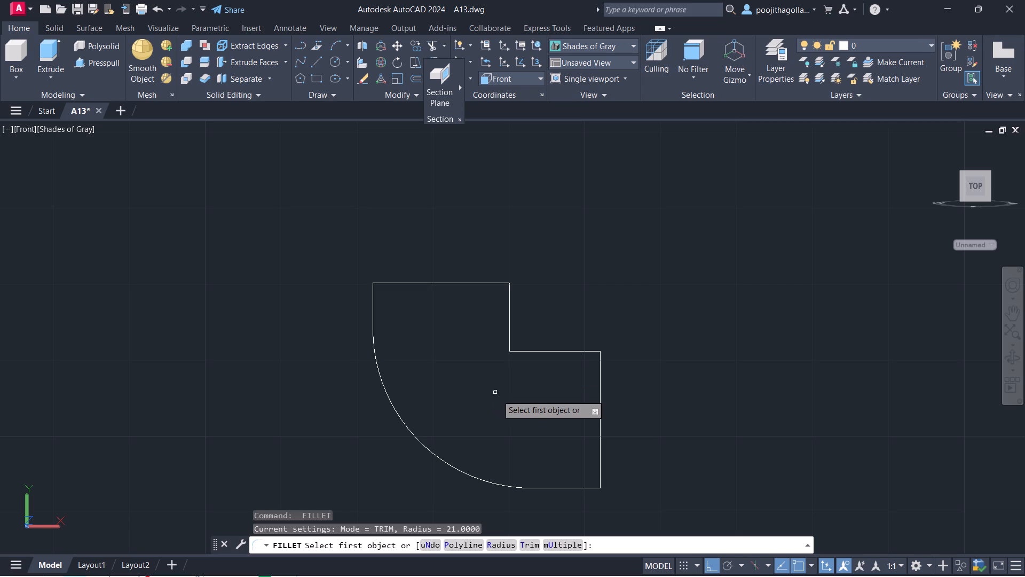
{"action": "key", "text": "r"}
{"action": "key", "text": "Return"}
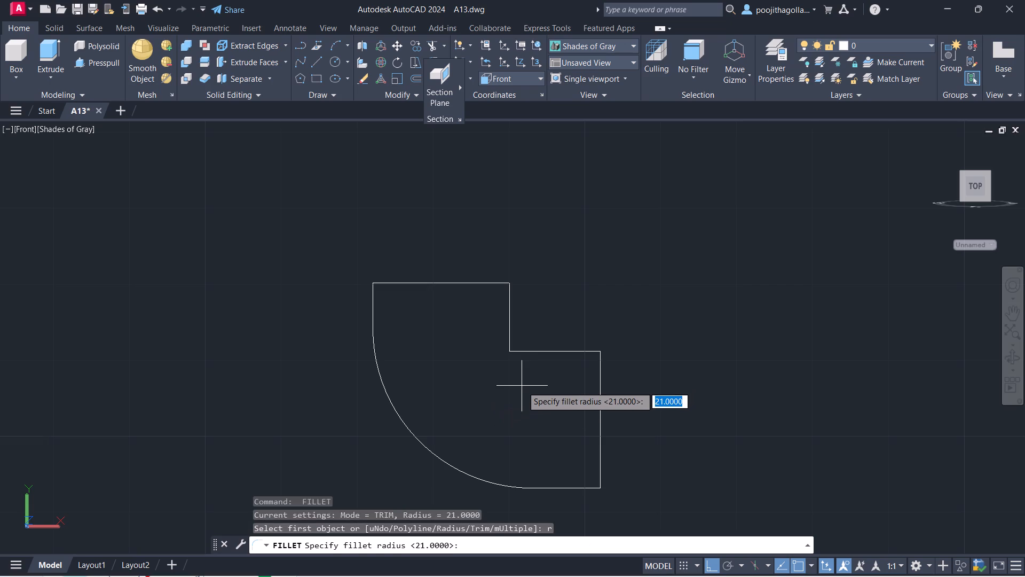
{"action": "middle_click_drag", "start_coordinate": [522, 386], "coordinate": [507, 344]}
{"action": "scroll", "coordinate": [514, 330], "scroll_direction": "down", "scroll_amount": 1}
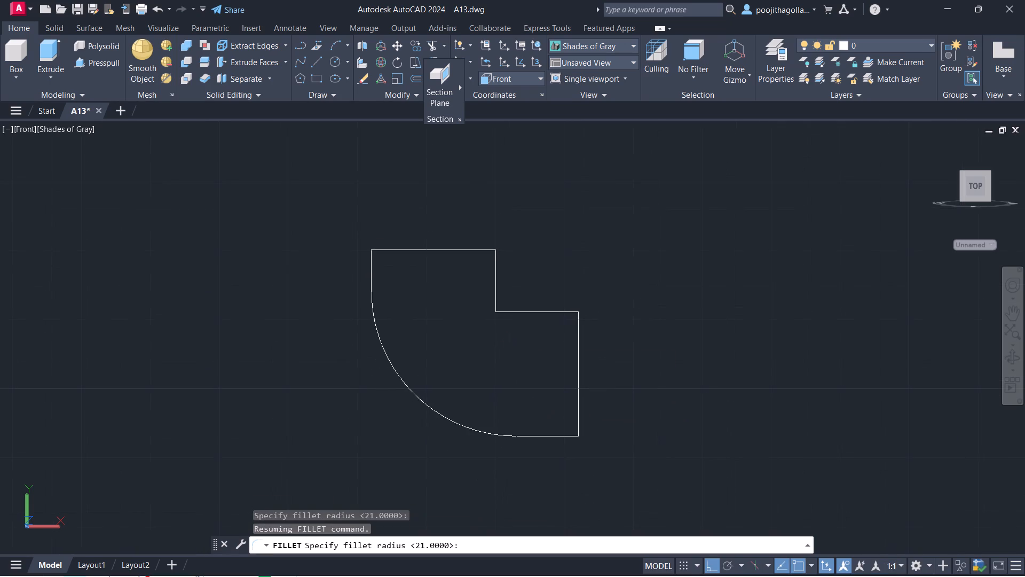
{"action": "scroll", "coordinate": [503, 340], "scroll_direction": "up", "scroll_amount": 1}
{"action": "middle_click_drag", "start_coordinate": [503, 340], "coordinate": [513, 355]}
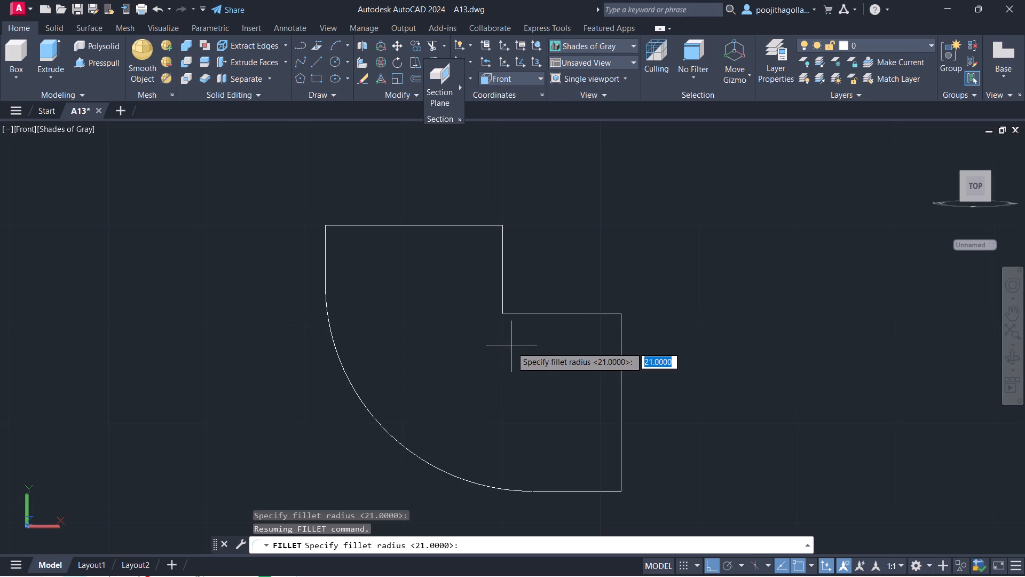
{"action": "middle_click_drag", "start_coordinate": [511, 347], "coordinate": [503, 329]}
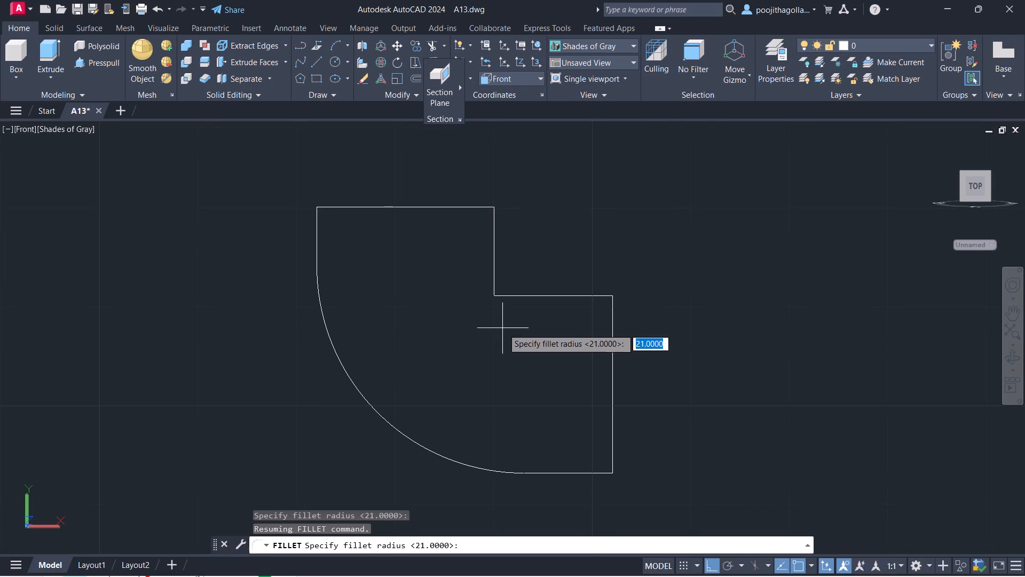
{"action": "middle_click_drag", "start_coordinate": [500, 319], "coordinate": [510, 328]}
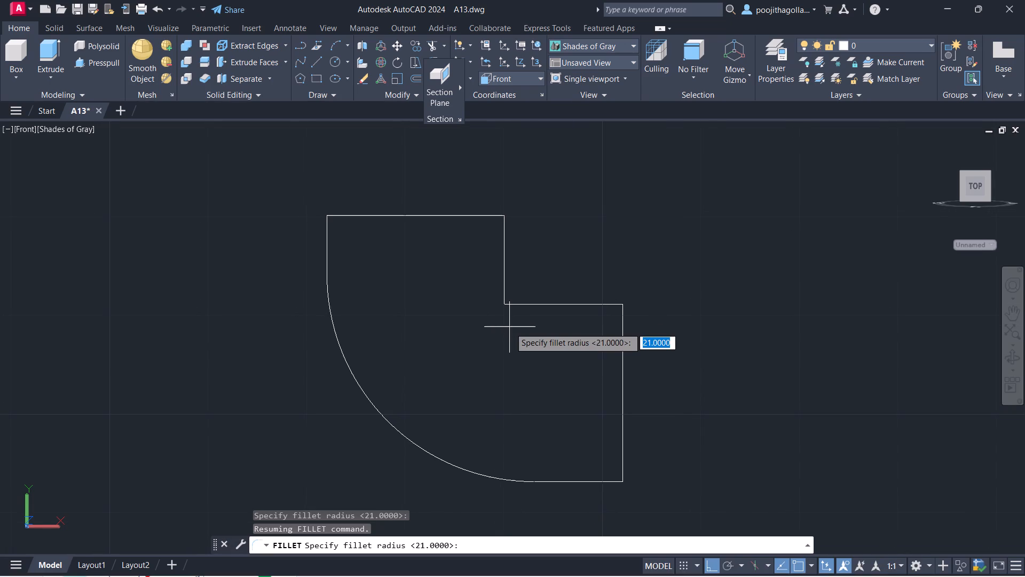
{"action": "middle_click_drag", "start_coordinate": [506, 353], "coordinate": [504, 365]}
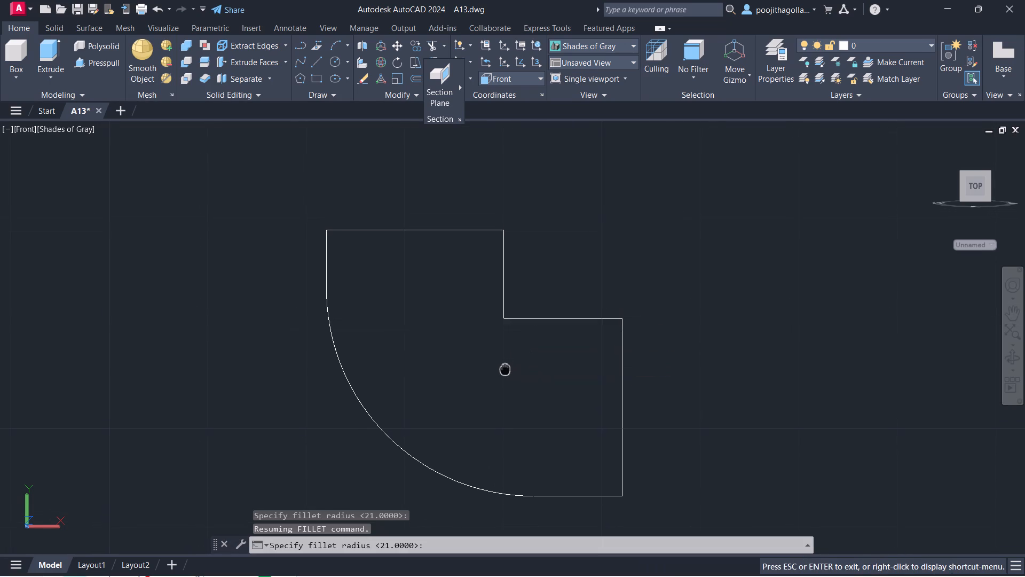
{"action": "middle_click_drag", "start_coordinate": [504, 365], "coordinate": [523, 344]}
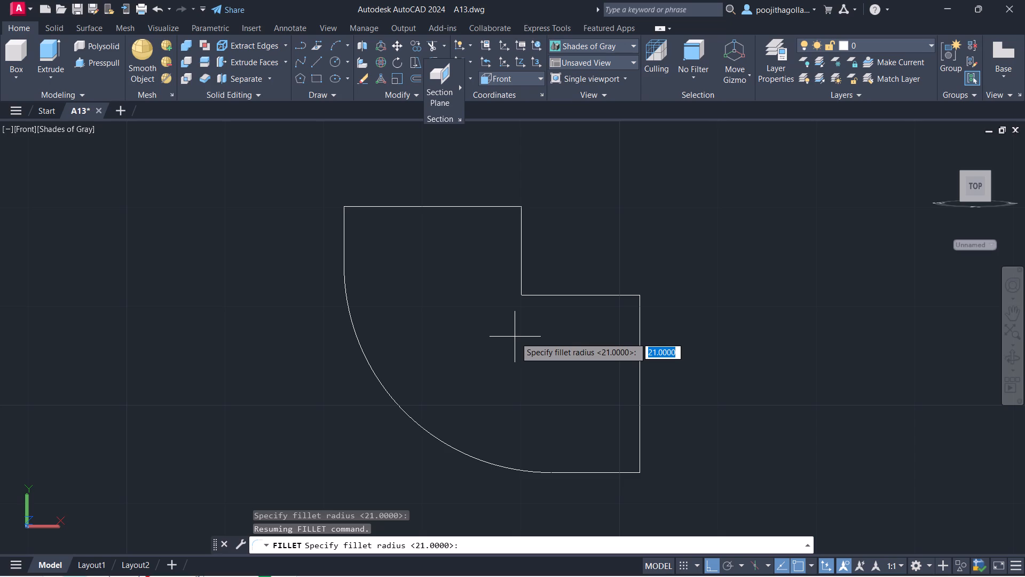
{"action": "middle_click_drag", "start_coordinate": [515, 337], "coordinate": [524, 341]}
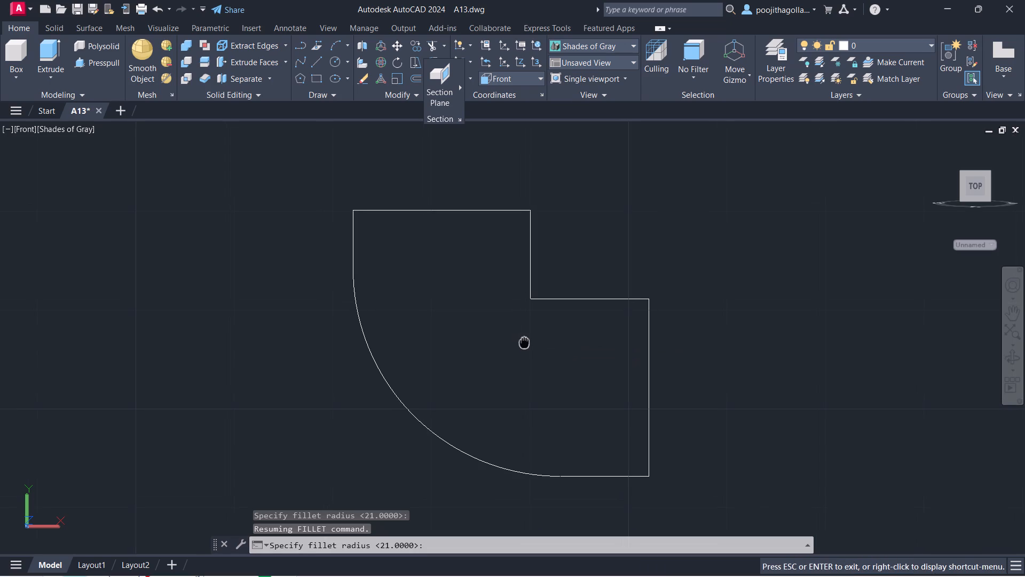
{"action": "middle_click_drag", "start_coordinate": [524, 341], "coordinate": [523, 341]}
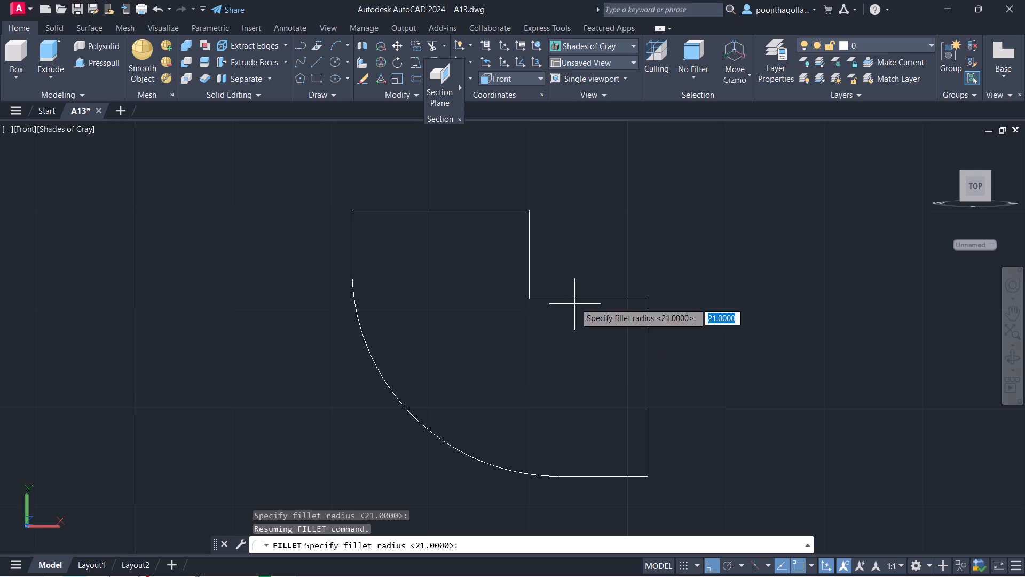
{"action": "key", "text": "2"}
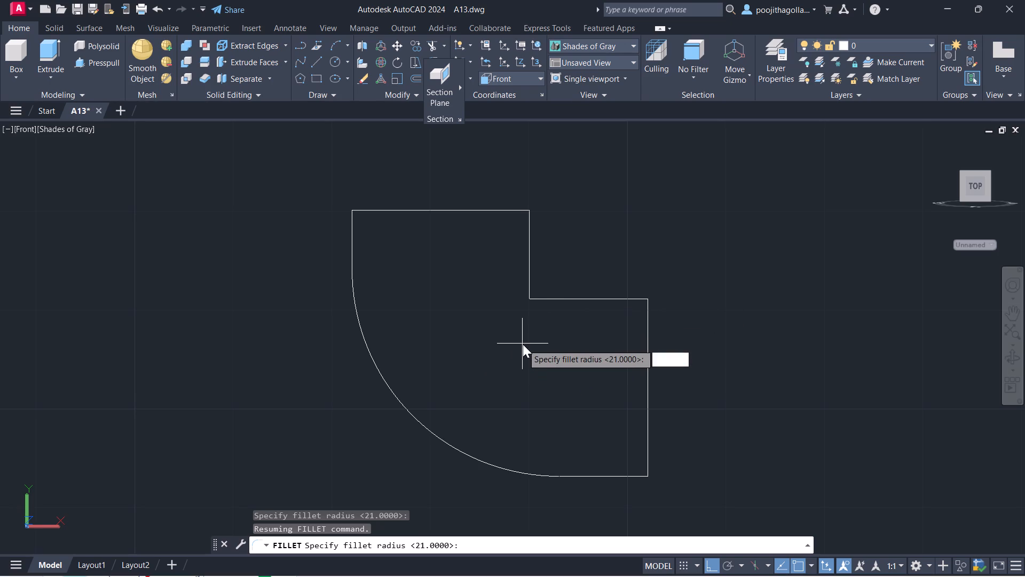
{"action": "key", "text": "Return"}
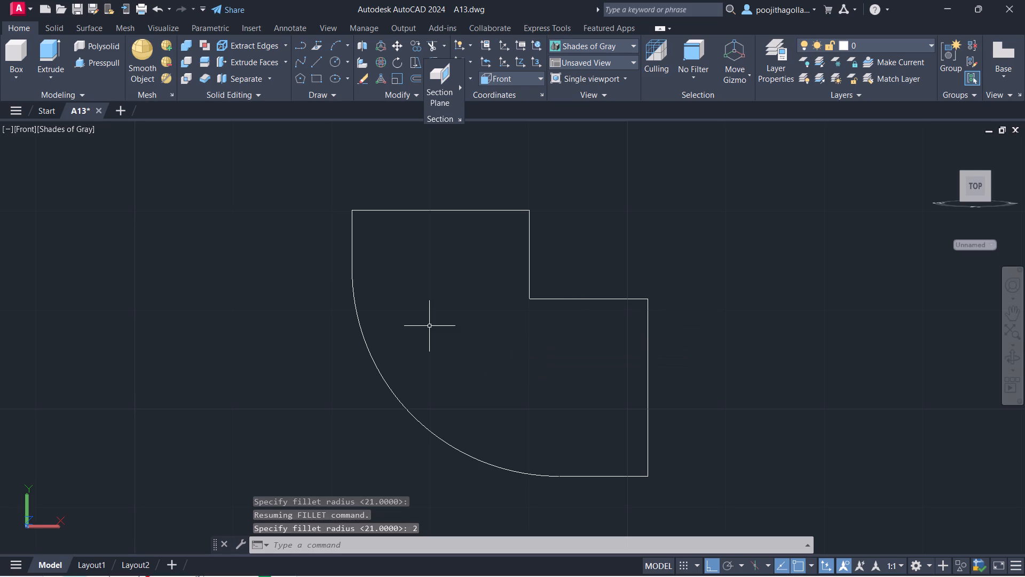
Fillet the inner step corner, between the short vertical line and the horizontal ledge, with a radius of 2.
{"action": "key", "text": "f"}
{"action": "key", "text": "Return"}
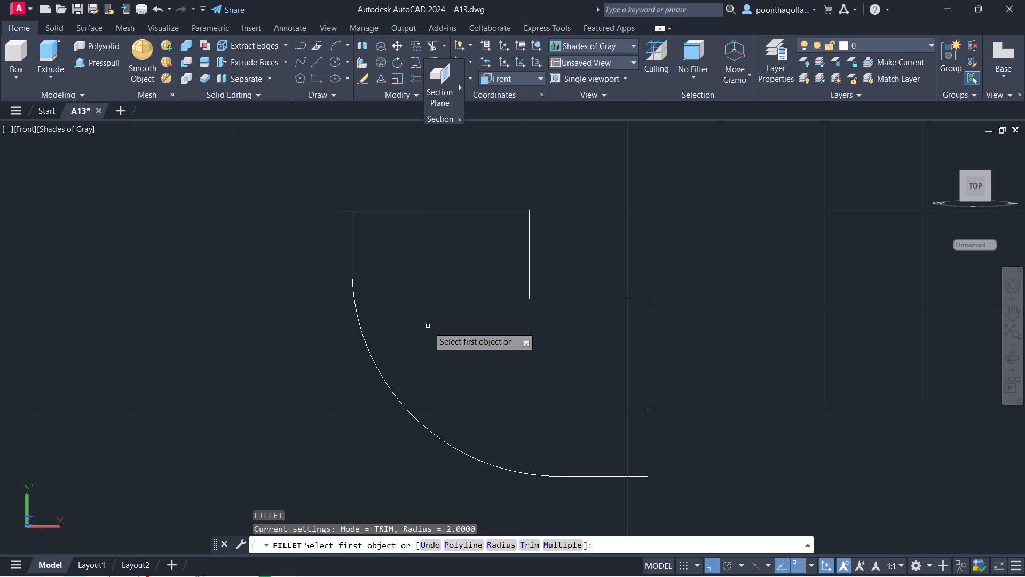
{"action": "key", "text": "r"}
{"action": "key", "text": "Return"}
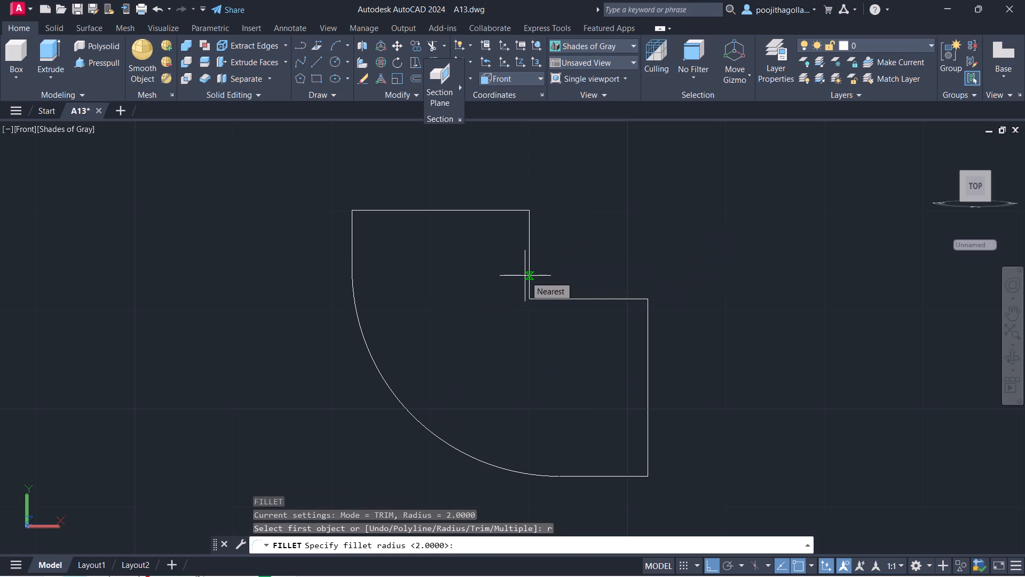
{"action": "key", "text": "Return"}
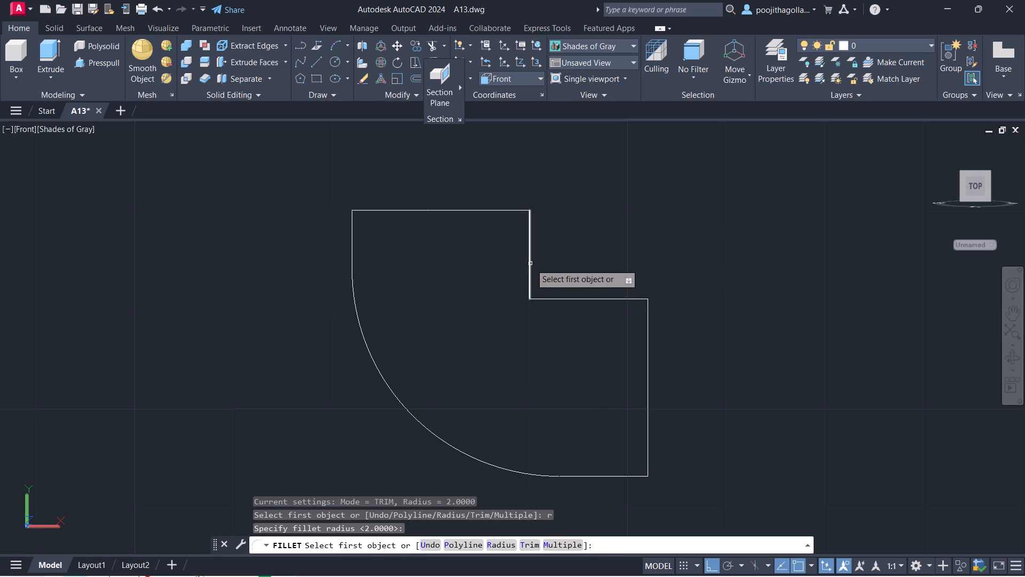
{"action": "left_click", "coordinate": [531, 264]}
{"action": "left_click", "coordinate": [560, 299]}
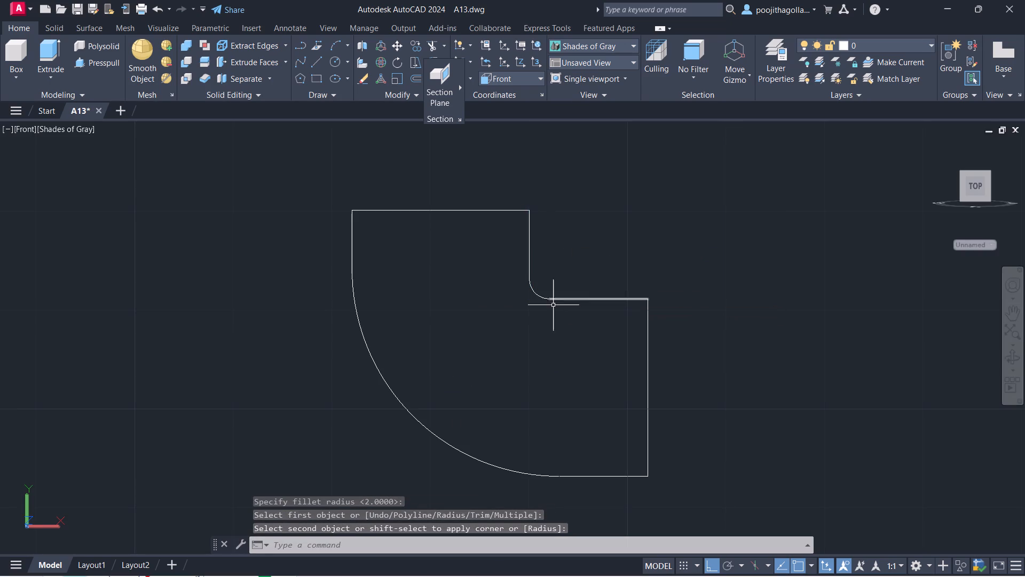
{"action": "key", "text": "Escape"}
Join all the lines and arcs of the closed stepped outline into a single polyline.
{"action": "scroll", "coordinate": [506, 324], "scroll_direction": "down", "scroll_amount": 1}
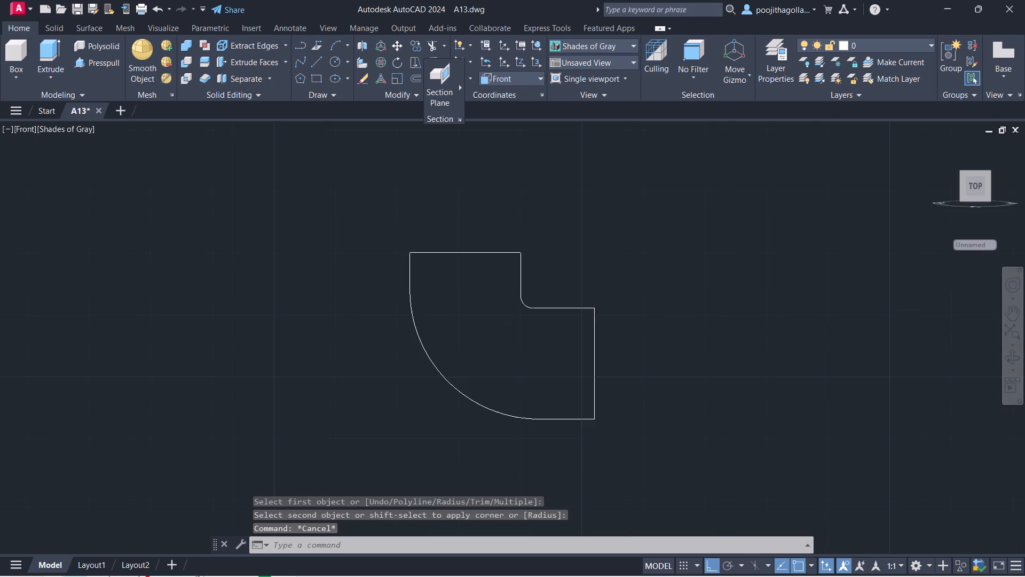
{"action": "middle_click_drag", "start_coordinate": [510, 330], "coordinate": [532, 361]}
{"action": "scroll", "coordinate": [563, 330], "scroll_direction": "down", "scroll_amount": 1}
{"action": "middle_click_drag", "start_coordinate": [558, 337], "coordinate": [541, 298]}
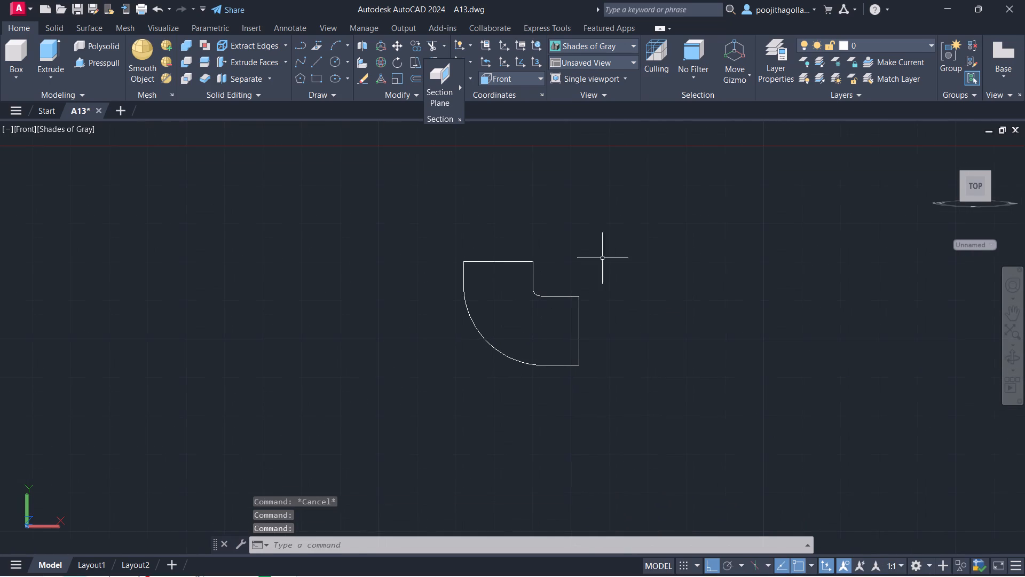
{"action": "left_click", "coordinate": [639, 220]}
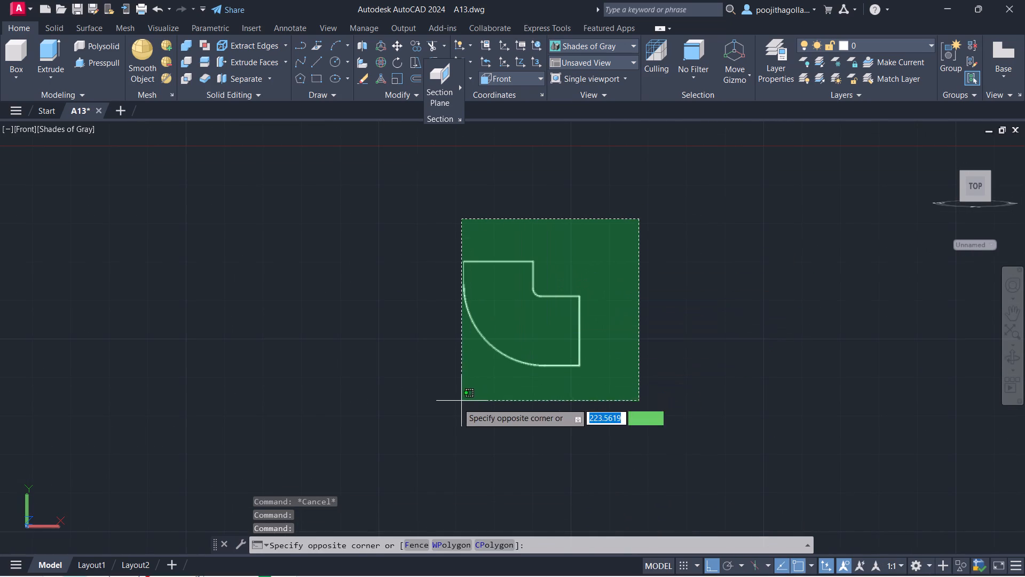
{"action": "left_click", "coordinate": [406, 401]}
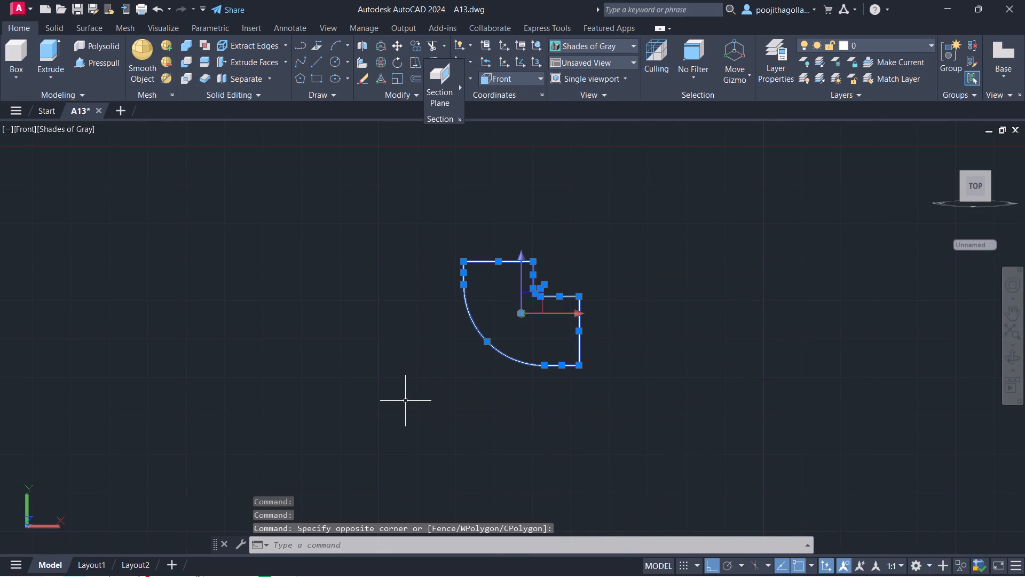
{"action": "key", "text": "j"}
{"action": "key", "text": "Return"}
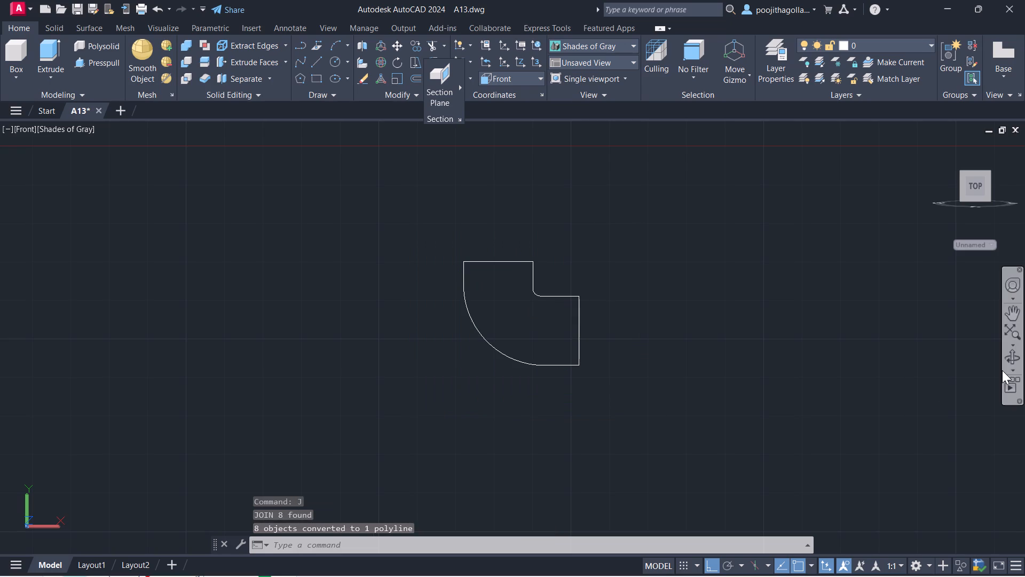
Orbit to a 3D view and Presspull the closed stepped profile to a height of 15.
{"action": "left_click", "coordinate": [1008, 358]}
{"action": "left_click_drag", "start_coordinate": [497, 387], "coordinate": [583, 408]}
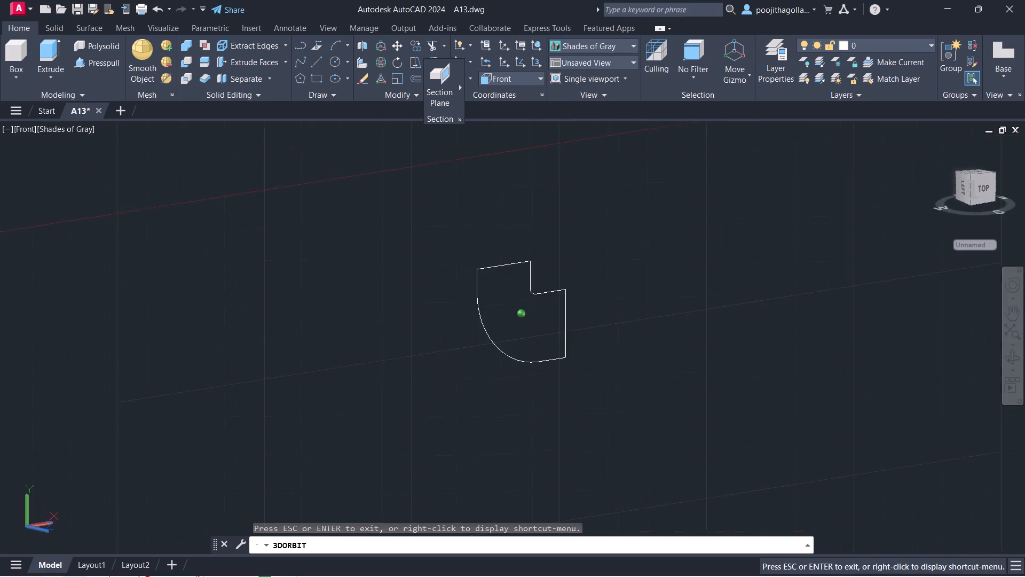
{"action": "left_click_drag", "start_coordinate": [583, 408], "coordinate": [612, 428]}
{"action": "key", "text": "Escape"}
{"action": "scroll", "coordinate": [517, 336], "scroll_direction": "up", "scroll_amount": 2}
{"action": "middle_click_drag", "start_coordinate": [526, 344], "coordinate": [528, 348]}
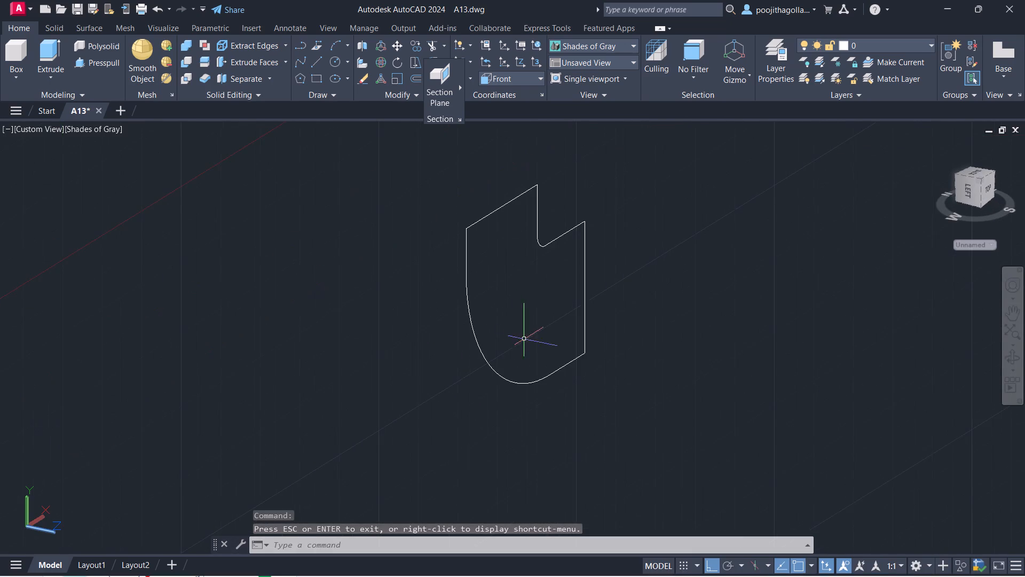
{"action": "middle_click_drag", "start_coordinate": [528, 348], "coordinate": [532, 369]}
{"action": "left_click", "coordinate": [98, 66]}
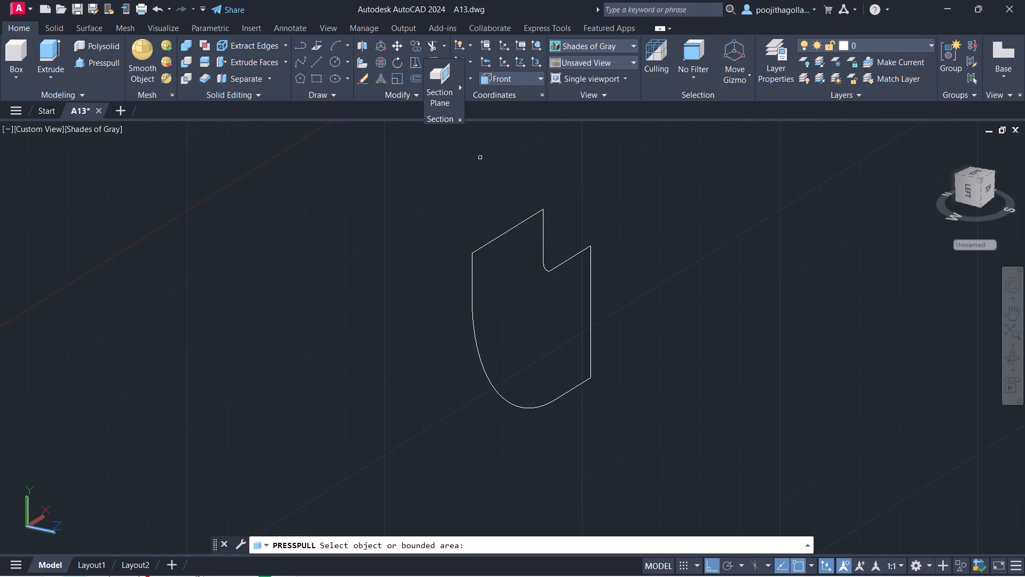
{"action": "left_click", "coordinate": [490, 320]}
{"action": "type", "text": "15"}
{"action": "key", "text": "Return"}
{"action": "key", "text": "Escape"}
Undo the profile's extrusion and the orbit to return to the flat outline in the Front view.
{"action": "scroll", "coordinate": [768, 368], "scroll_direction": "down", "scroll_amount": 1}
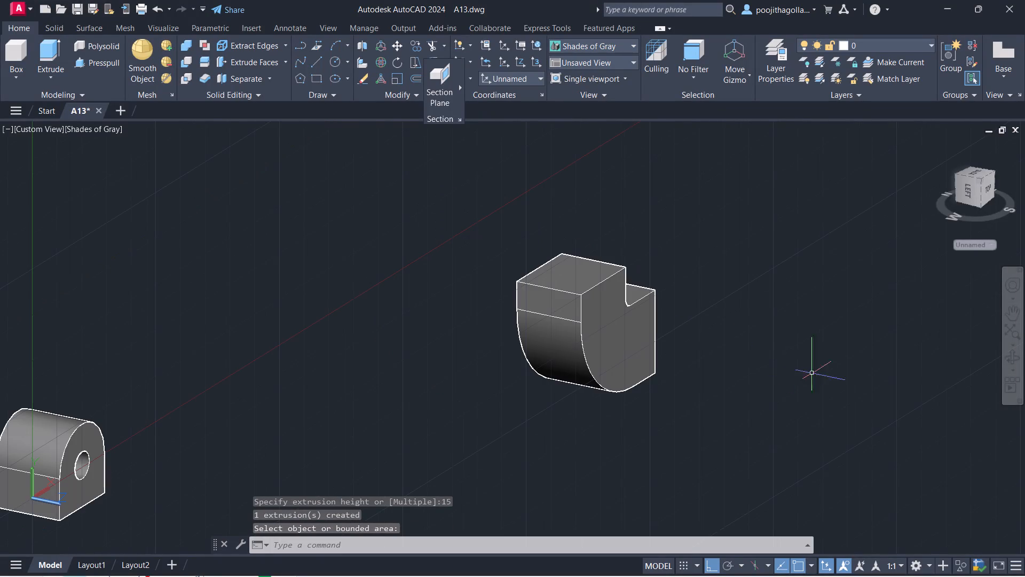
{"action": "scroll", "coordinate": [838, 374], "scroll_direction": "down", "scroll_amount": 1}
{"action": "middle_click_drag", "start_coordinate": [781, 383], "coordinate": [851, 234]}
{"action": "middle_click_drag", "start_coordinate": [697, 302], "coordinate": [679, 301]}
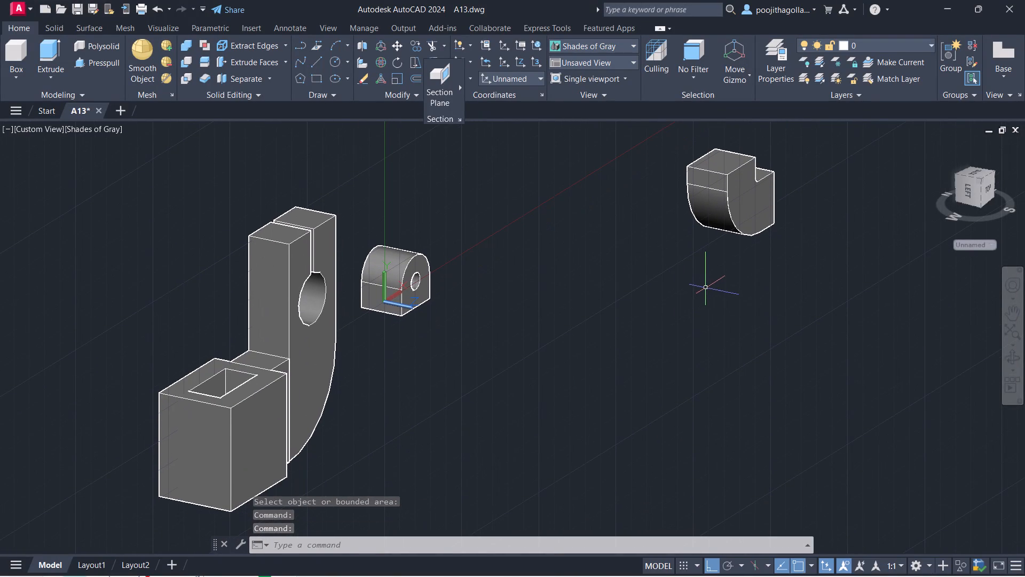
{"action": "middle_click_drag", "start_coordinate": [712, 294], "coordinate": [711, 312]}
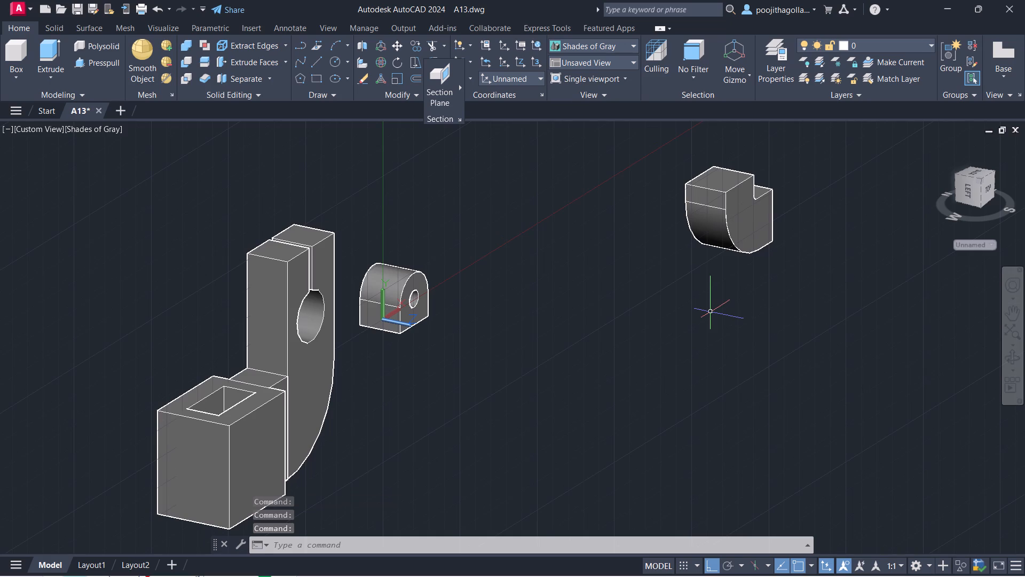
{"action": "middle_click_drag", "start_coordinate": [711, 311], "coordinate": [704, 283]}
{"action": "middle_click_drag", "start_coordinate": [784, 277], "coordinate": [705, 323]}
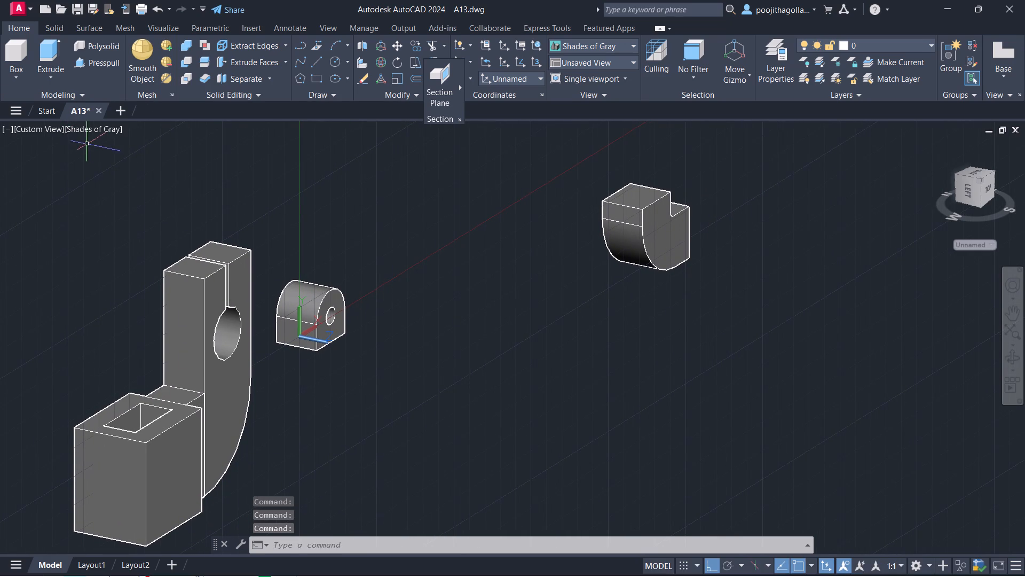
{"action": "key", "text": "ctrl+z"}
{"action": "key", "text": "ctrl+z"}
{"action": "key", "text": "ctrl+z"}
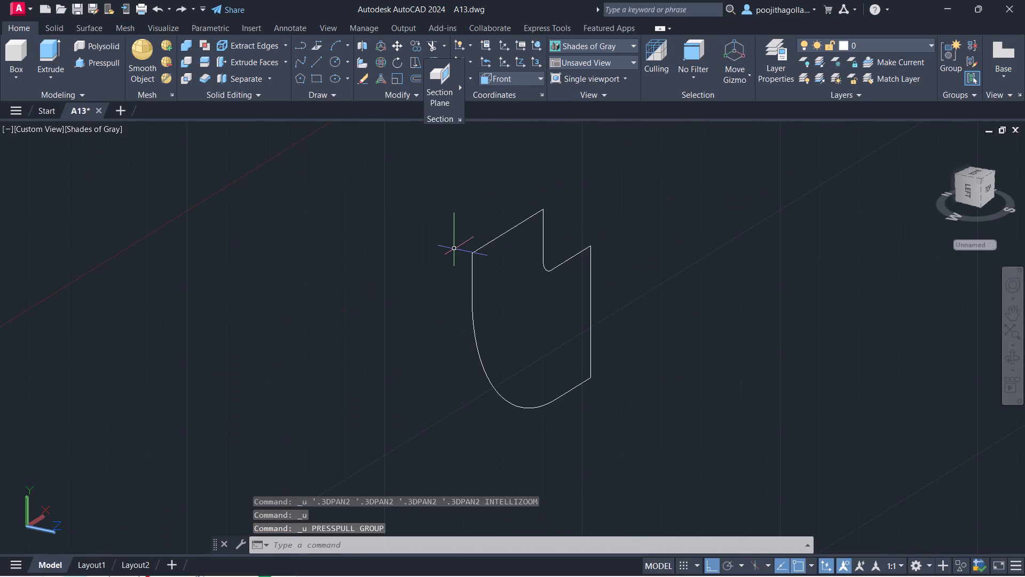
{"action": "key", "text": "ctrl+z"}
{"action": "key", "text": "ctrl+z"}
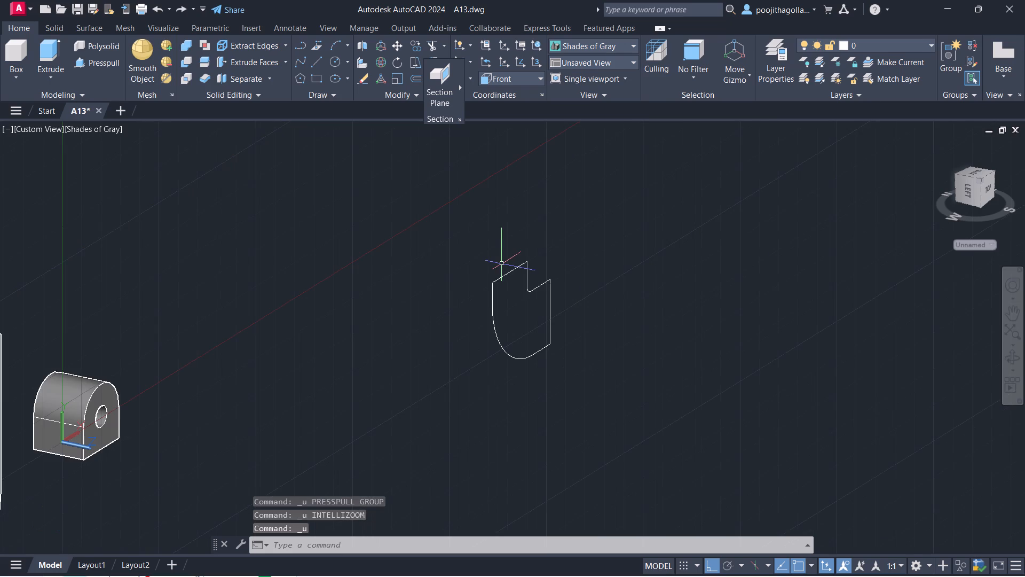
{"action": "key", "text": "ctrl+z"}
Draw three lines forming a 24 by 18 rectangle outward from the stepped outline's right-hand vertical edge, ending at that edge's lower endpoint.
{"action": "middle_click", "coordinate": [592, 303]}
{"action": "middle_click_drag", "start_coordinate": [582, 303], "coordinate": [533, 303]}
{"action": "middle_click_drag", "start_coordinate": [562, 305], "coordinate": [495, 276]}
{"action": "middle_click_drag", "start_coordinate": [509, 291], "coordinate": [519, 303]}
{"action": "middle_click_drag", "start_coordinate": [492, 303], "coordinate": [514, 297]}
{"action": "key", "text": "l"}
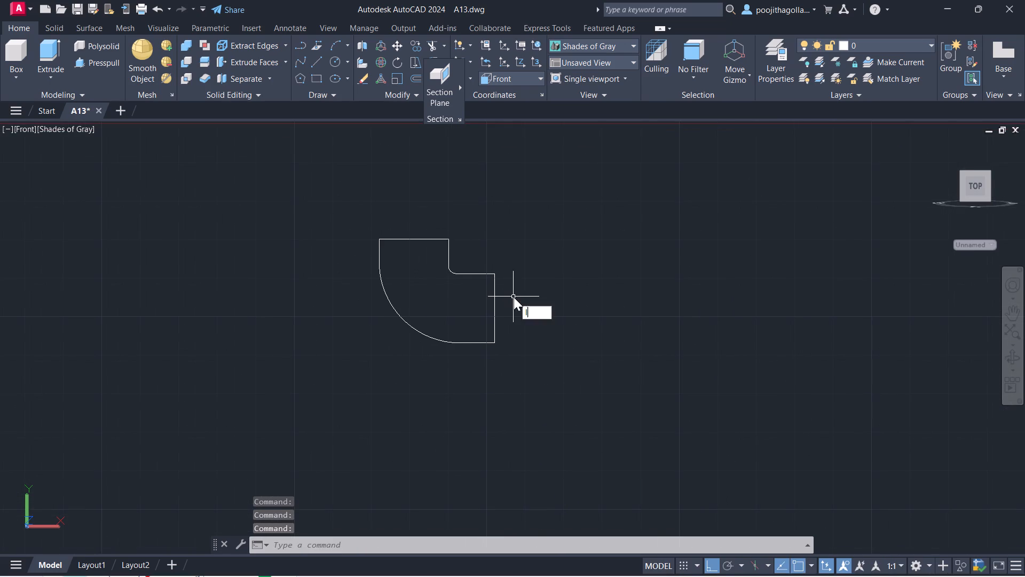
{"action": "key", "text": "Return"}
{"action": "left_click", "coordinate": [493, 271]}
{"action": "type", "text": "24"}
{"action": "key", "text": "Return"}
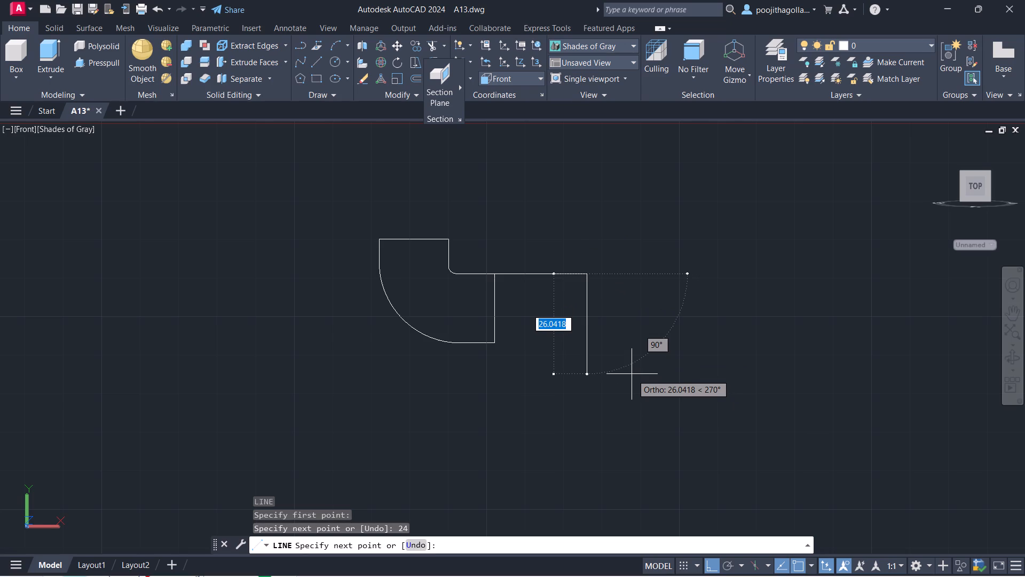
{"action": "type", "text": "18"}
{"action": "key", "text": "Return"}
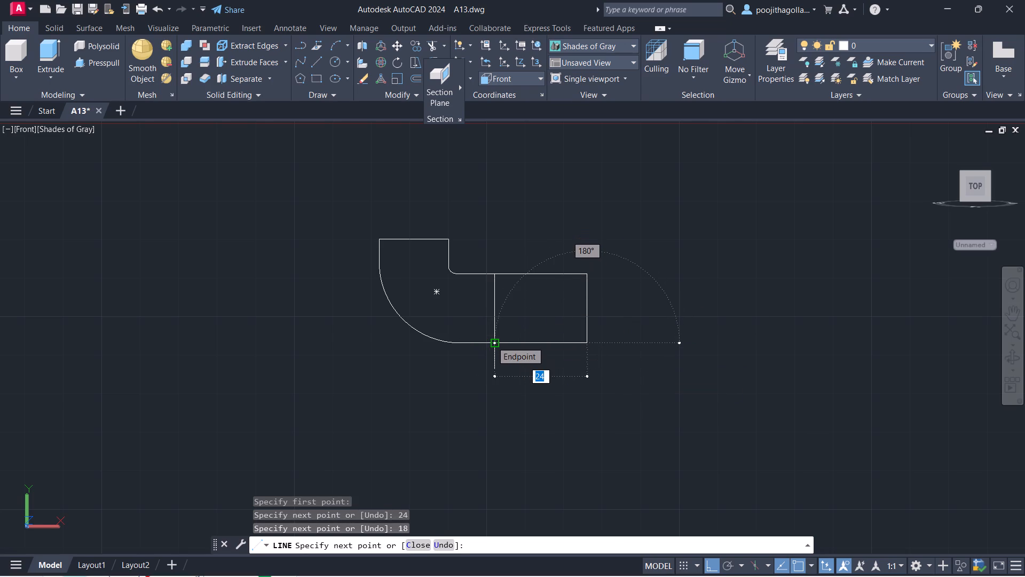
{"action": "left_click", "coordinate": [492, 341]}
{"action": "key", "text": "Escape"}
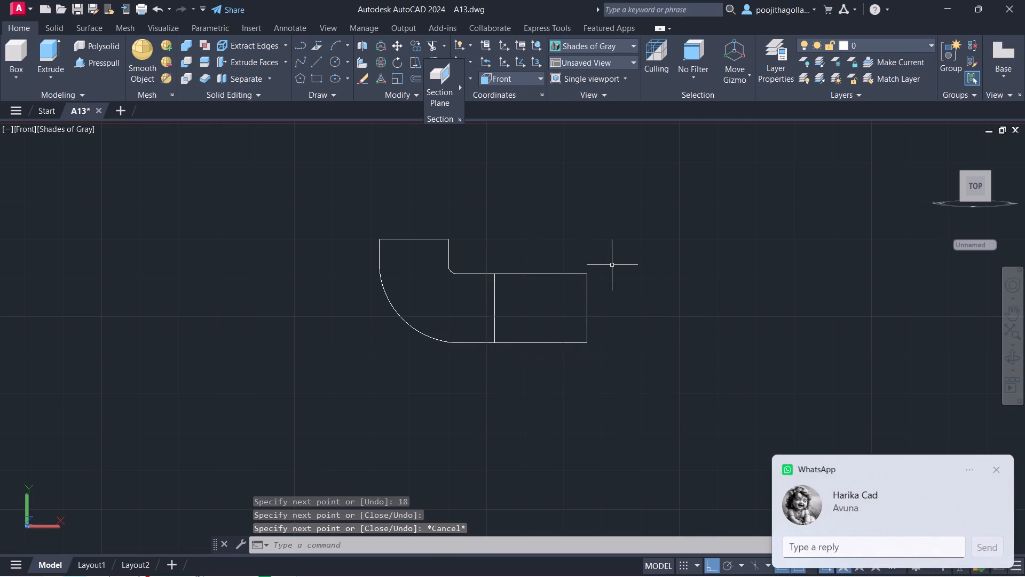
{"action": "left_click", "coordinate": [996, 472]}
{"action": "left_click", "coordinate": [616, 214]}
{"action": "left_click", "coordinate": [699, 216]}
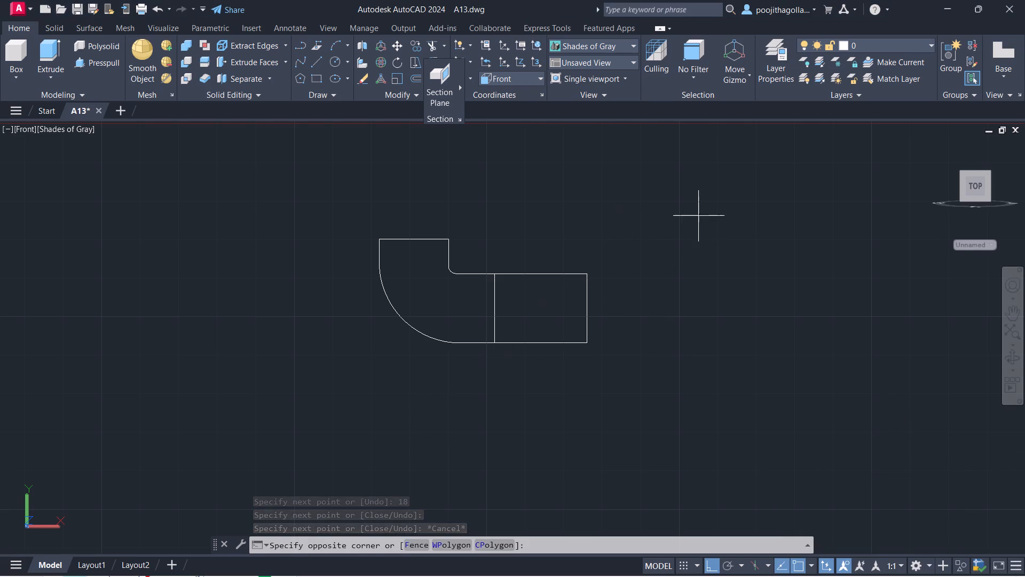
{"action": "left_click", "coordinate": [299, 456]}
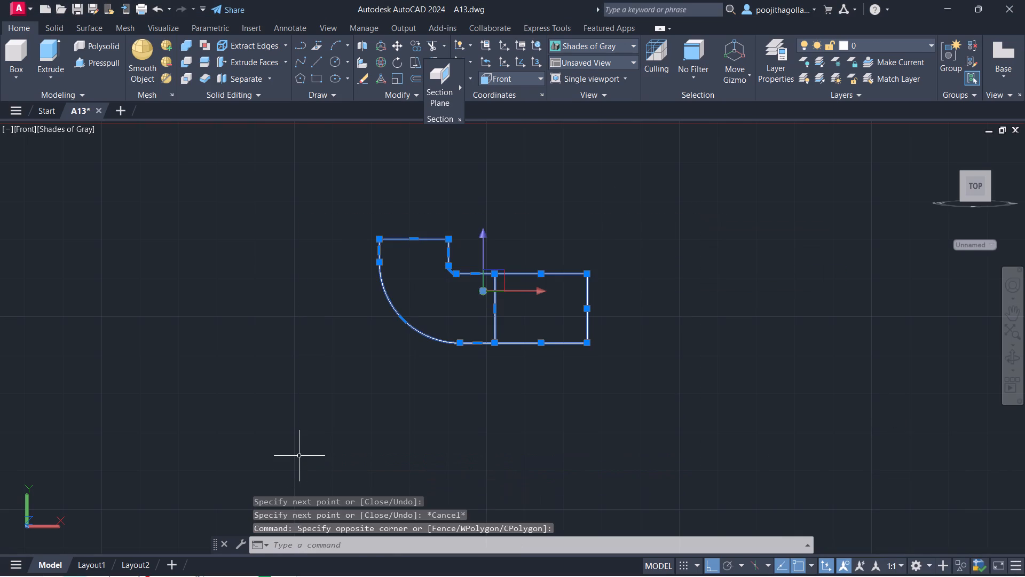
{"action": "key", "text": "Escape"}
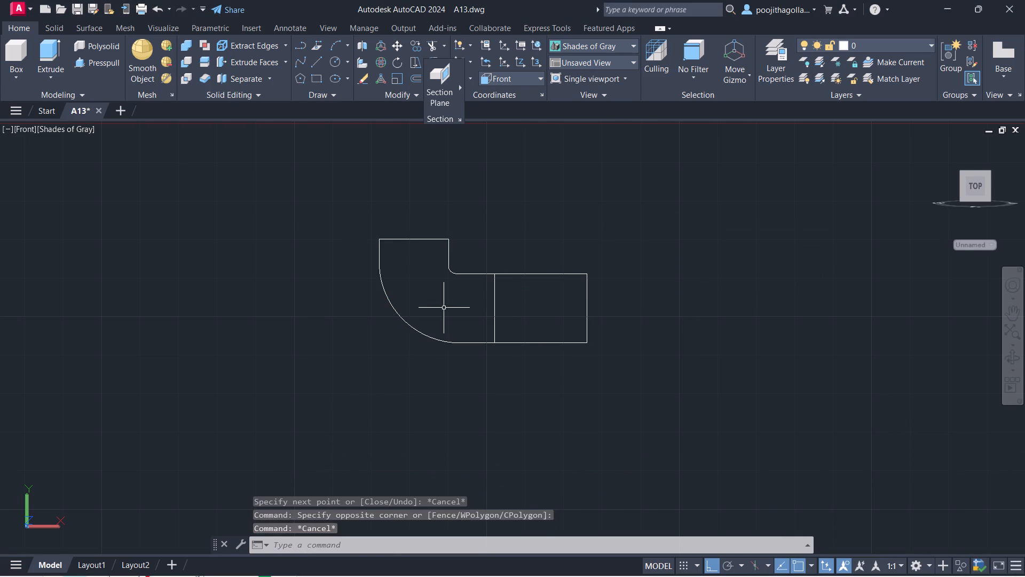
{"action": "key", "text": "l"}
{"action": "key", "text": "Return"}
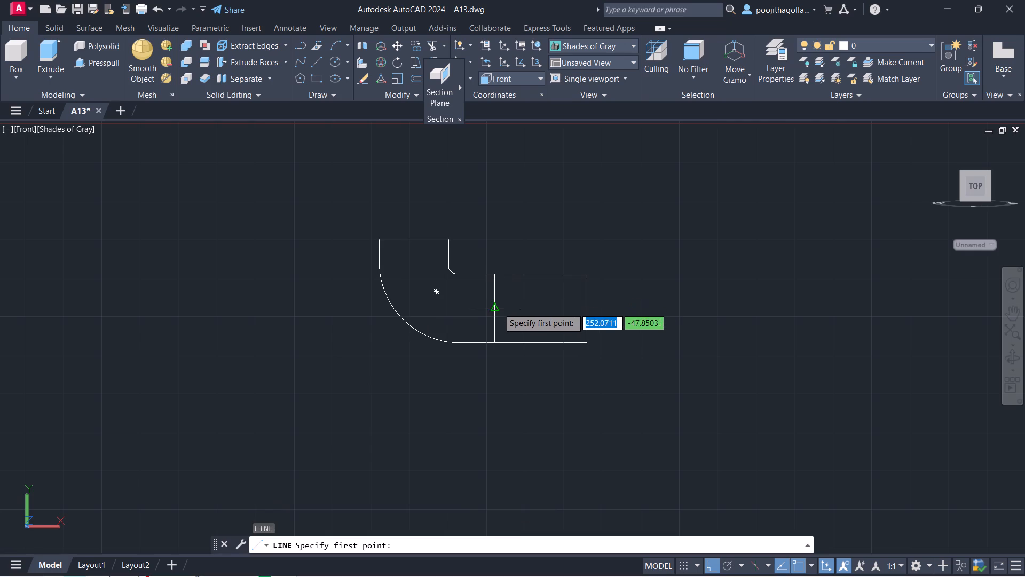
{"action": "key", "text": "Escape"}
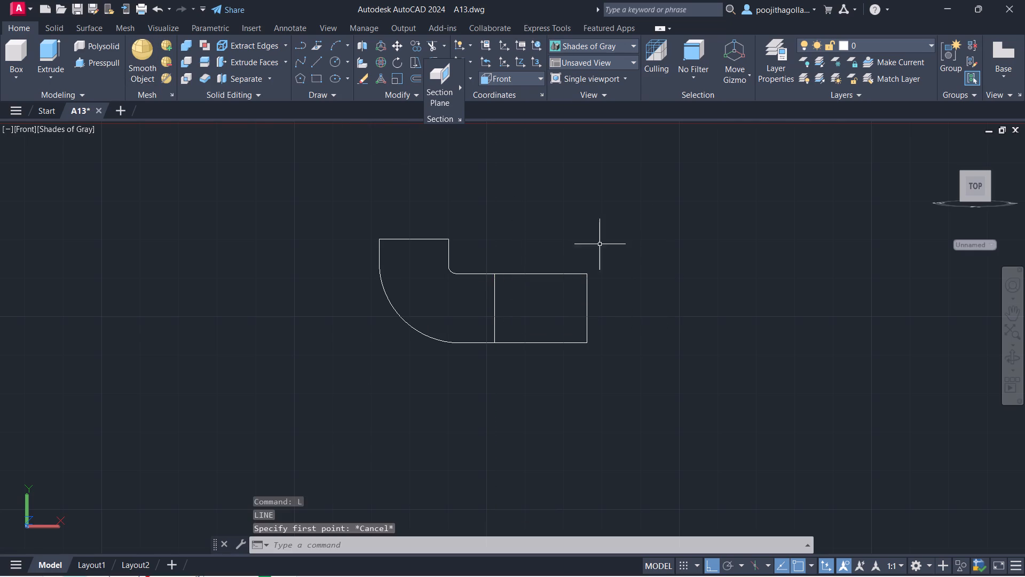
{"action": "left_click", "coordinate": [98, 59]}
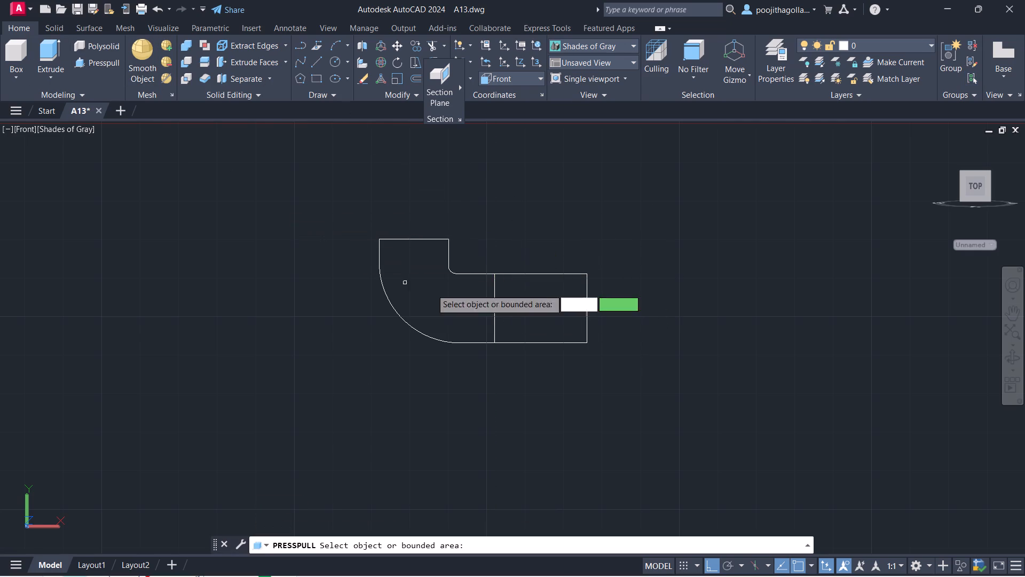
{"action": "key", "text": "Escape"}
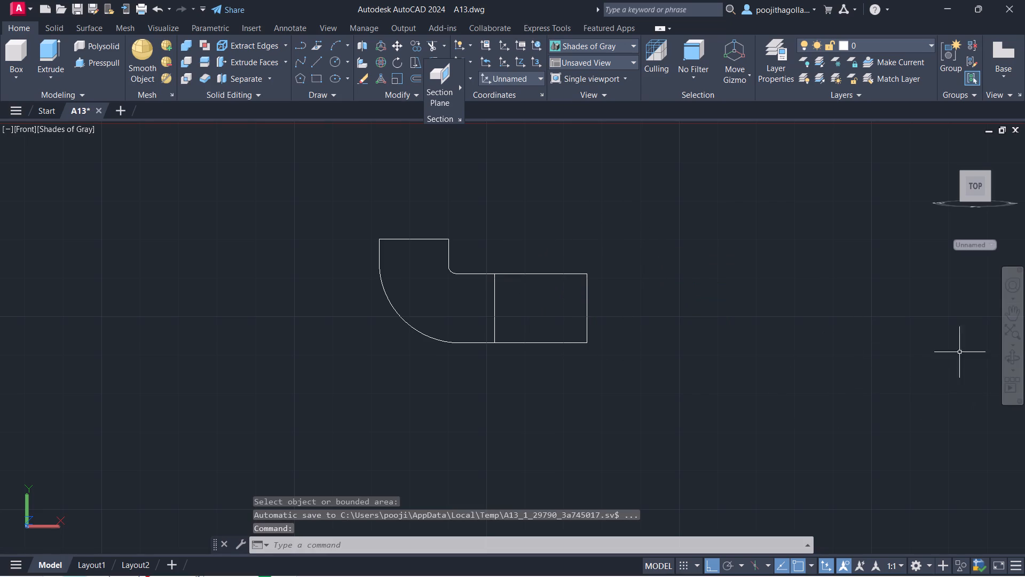
Orbit the flat outline to a 3D view and Presspull the closed stepped, filleted profile to a height of 15.
{"action": "left_click", "coordinate": [1017, 364]}
{"action": "left_click_drag", "start_coordinate": [665, 381], "coordinate": [803, 436]}
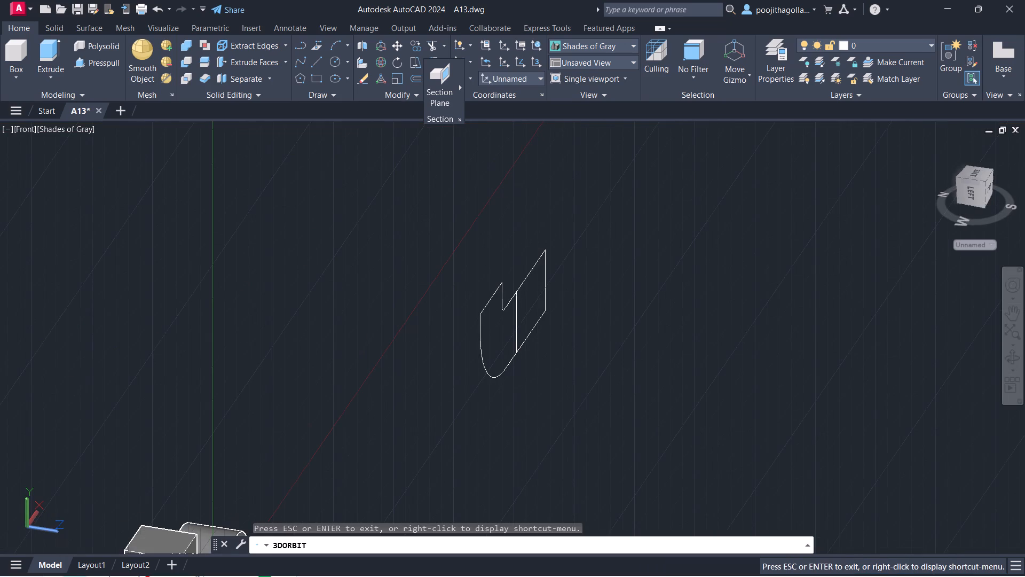
{"action": "scroll", "coordinate": [592, 400], "scroll_direction": "up", "scroll_amount": 3}
{"action": "key", "text": "grave"}
{"action": "key", "text": "Escape"}
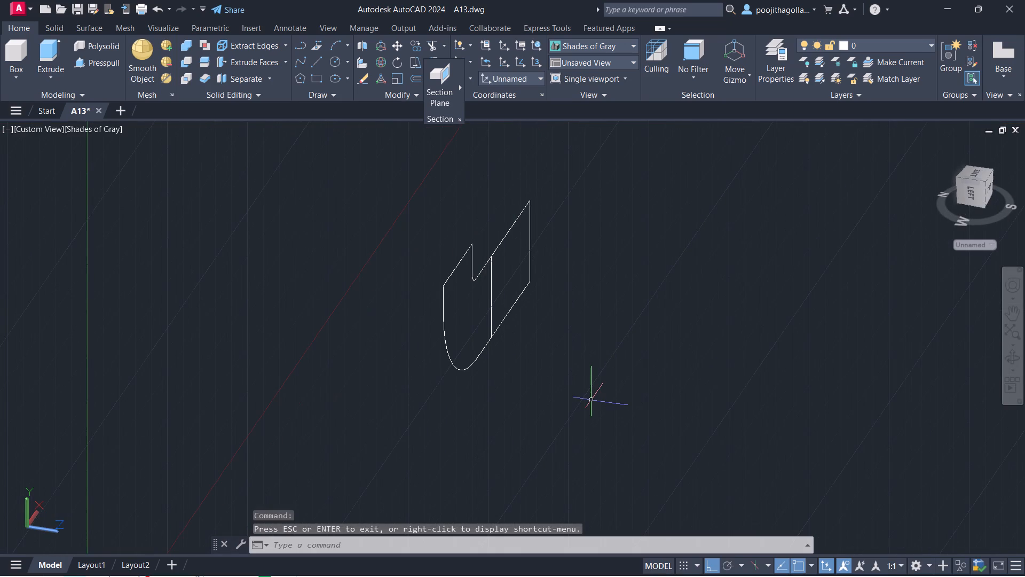
{"action": "scroll", "coordinate": [577, 377], "scroll_direction": "down", "scroll_amount": 1}
{"action": "middle_click_drag", "start_coordinate": [577, 377], "coordinate": [581, 405]}
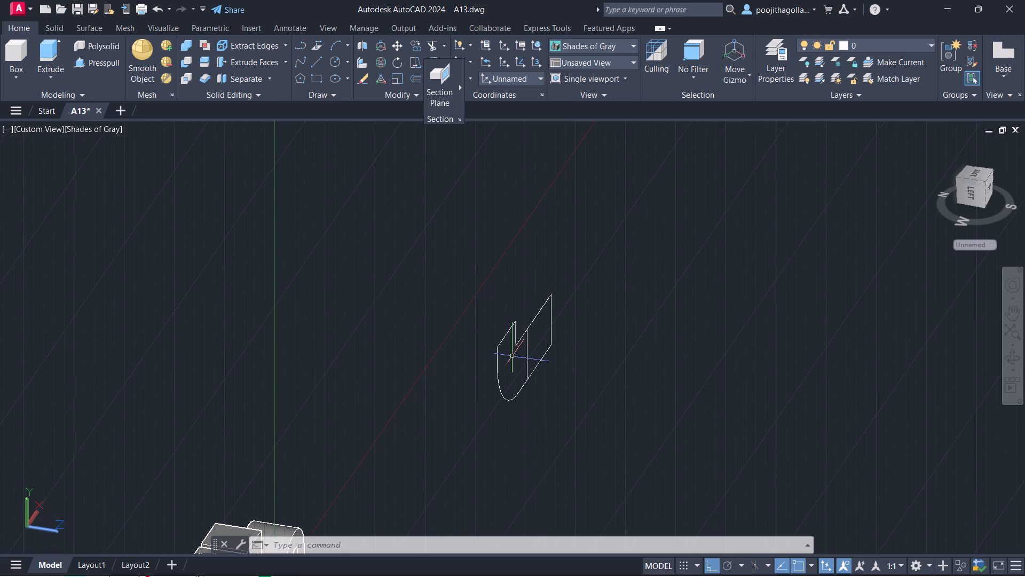
{"action": "middle_click_drag", "start_coordinate": [512, 356], "coordinate": [486, 344], "text": "shift"}
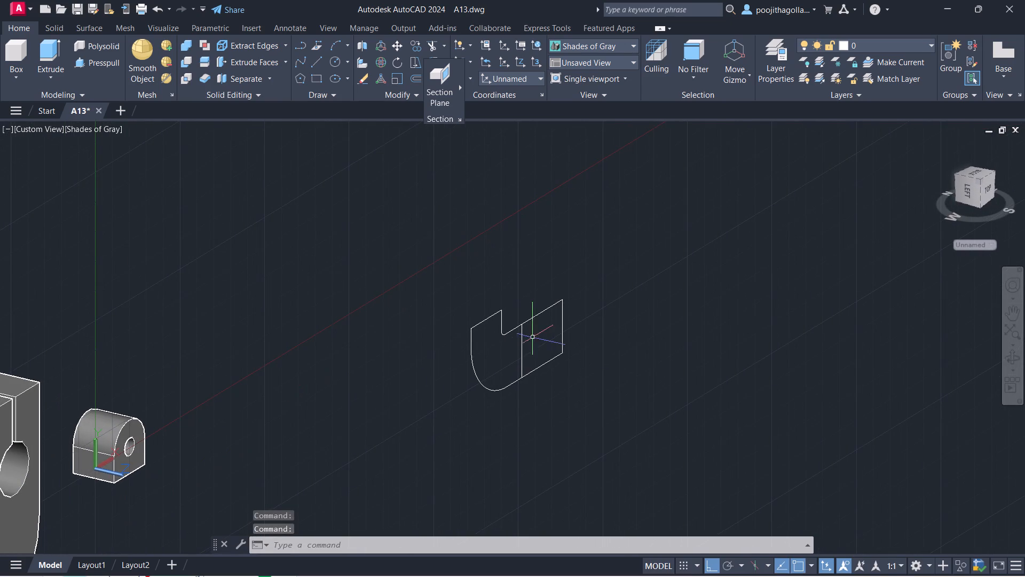
{"action": "scroll", "coordinate": [525, 343], "scroll_direction": "up", "scroll_amount": 1}
{"action": "key", "text": "Escape"}
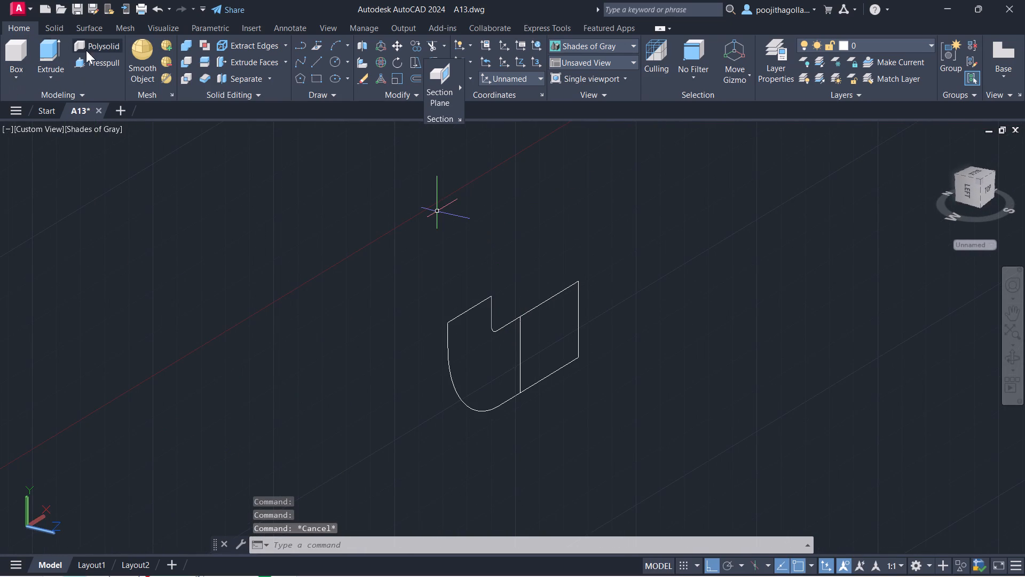
{"action": "left_click", "coordinate": [102, 58]}
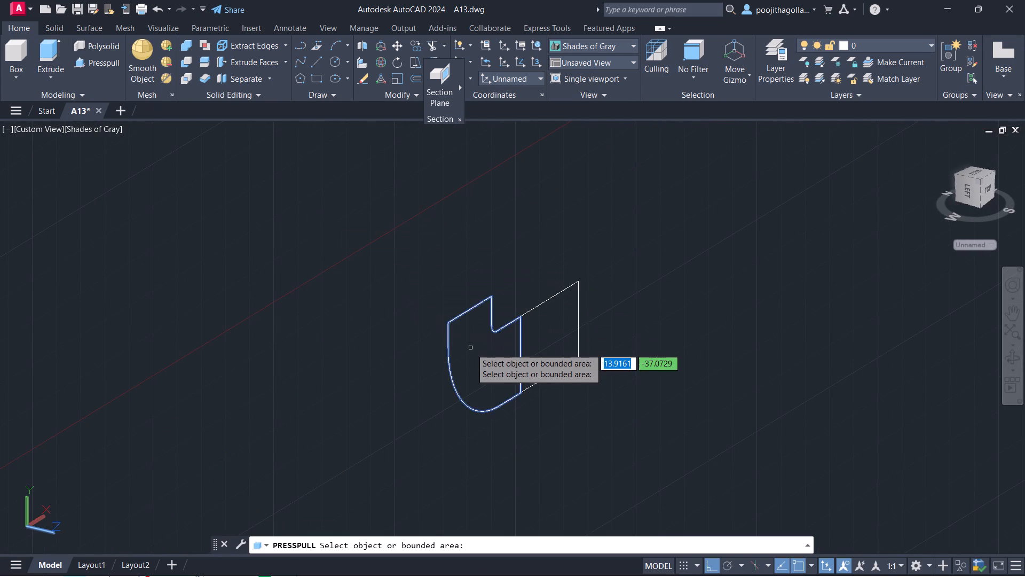
{"action": "left_click", "coordinate": [471, 348]}
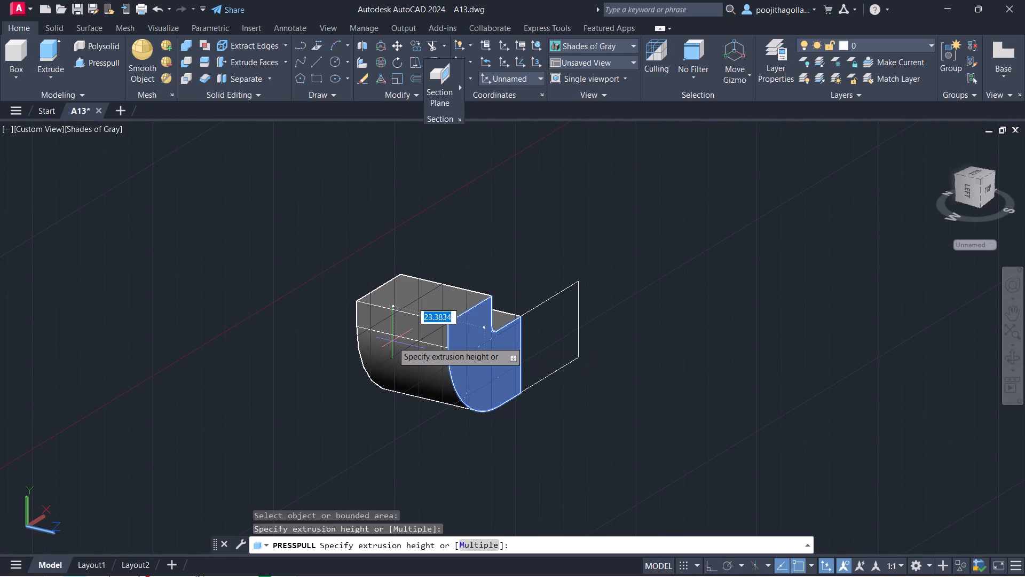
{"action": "type", "text": "15"}
{"action": "key", "text": "Return"}
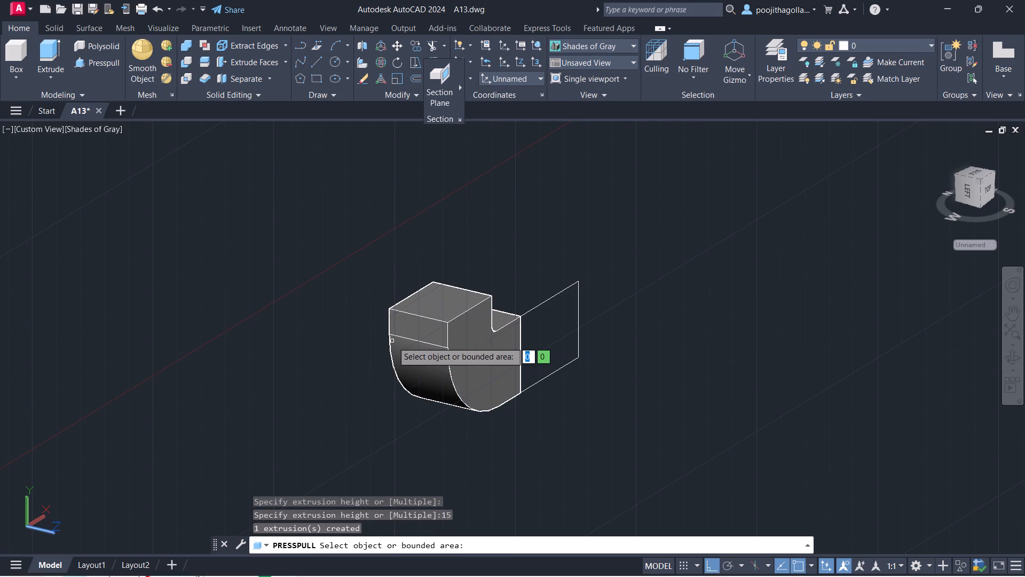
Presspull the attached rectangle to a height of 15 in the same direction as the stepped solid.
{"action": "left_click", "coordinate": [545, 331]}
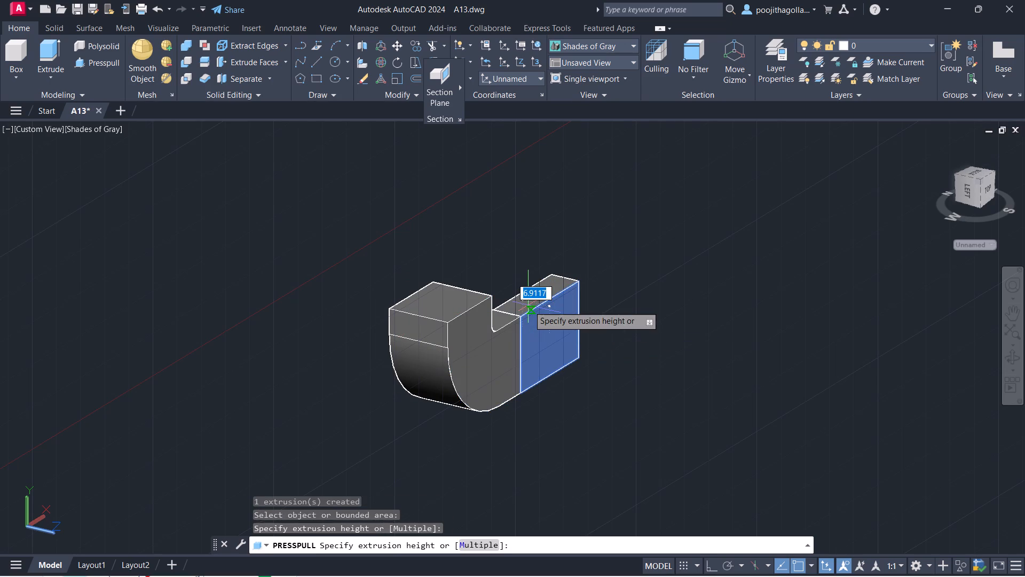
{"action": "type", "text": "15"}
{"action": "key", "text": "Return"}
{"action": "key", "text": "Escape"}
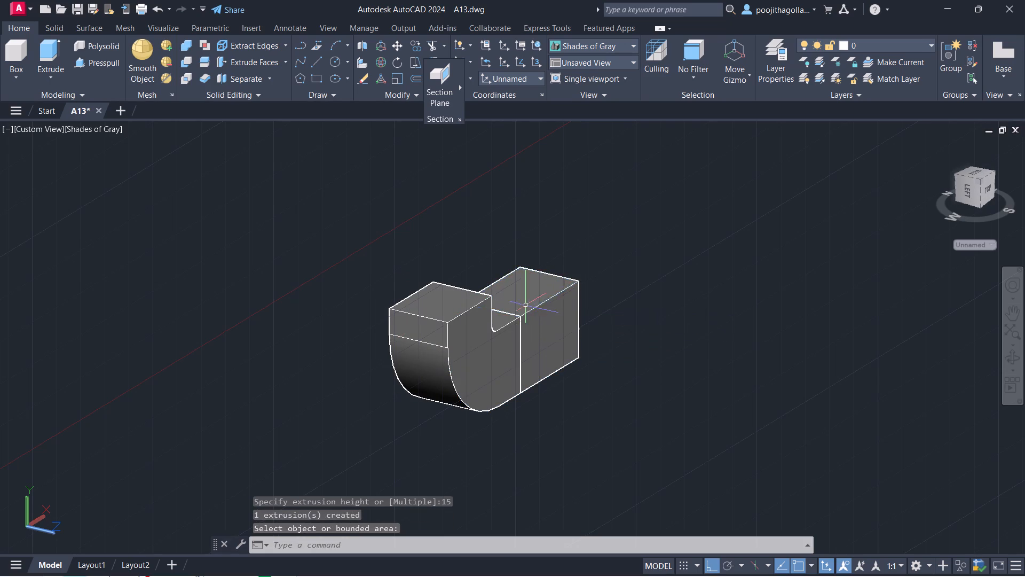
Move both new solids by the rectangular one's free lower front corner onto the bottom front corner of the block with the rectangular pocket.
{"action": "scroll", "coordinate": [579, 358], "scroll_direction": "down", "scroll_amount": 1}
{"action": "middle_click_drag", "start_coordinate": [593, 358], "coordinate": [643, 313]}
{"action": "middle_click_drag", "start_coordinate": [514, 355], "coordinate": [584, 249]}
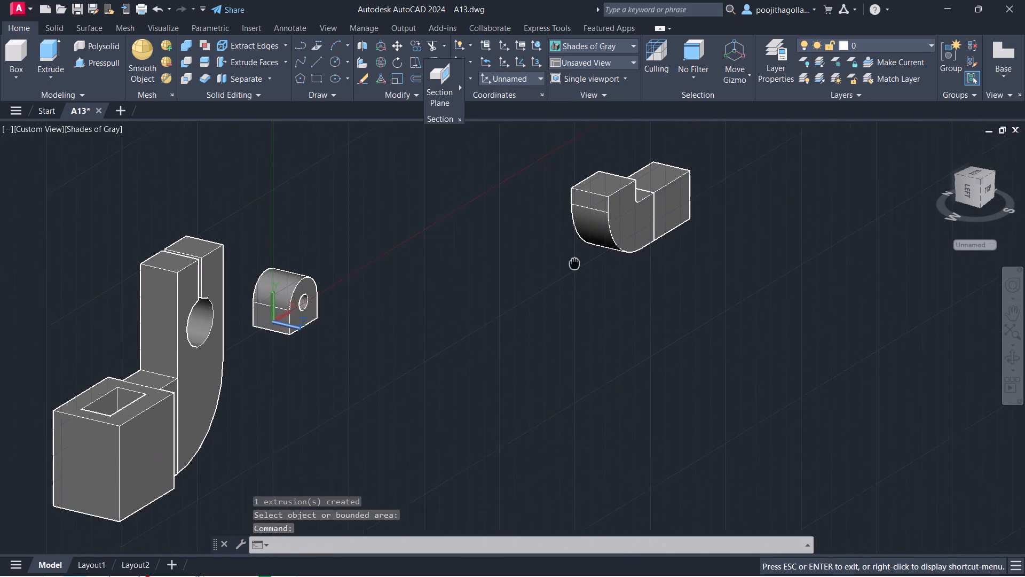
{"action": "middle_click_drag", "start_coordinate": [584, 249], "coordinate": [591, 239]}
{"action": "middle_click_drag", "start_coordinate": [649, 293], "coordinate": [654, 270]}
{"action": "middle_click_drag", "start_coordinate": [689, 237], "coordinate": [693, 251]}
{"action": "left_click", "coordinate": [741, 149]}
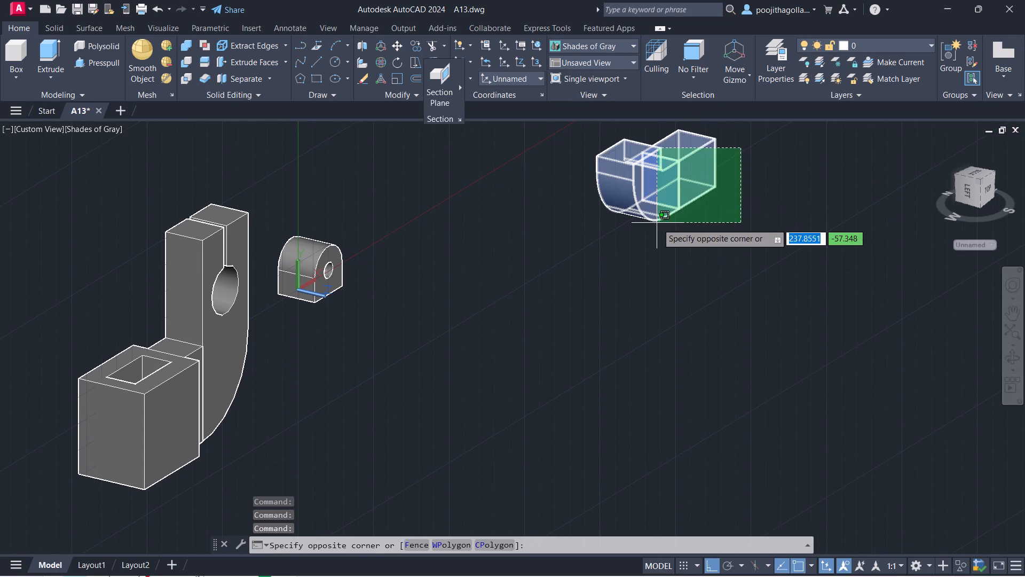
{"action": "left_click", "coordinate": [657, 223]}
{"action": "key", "text": "m"}
{"action": "key", "text": "Return"}
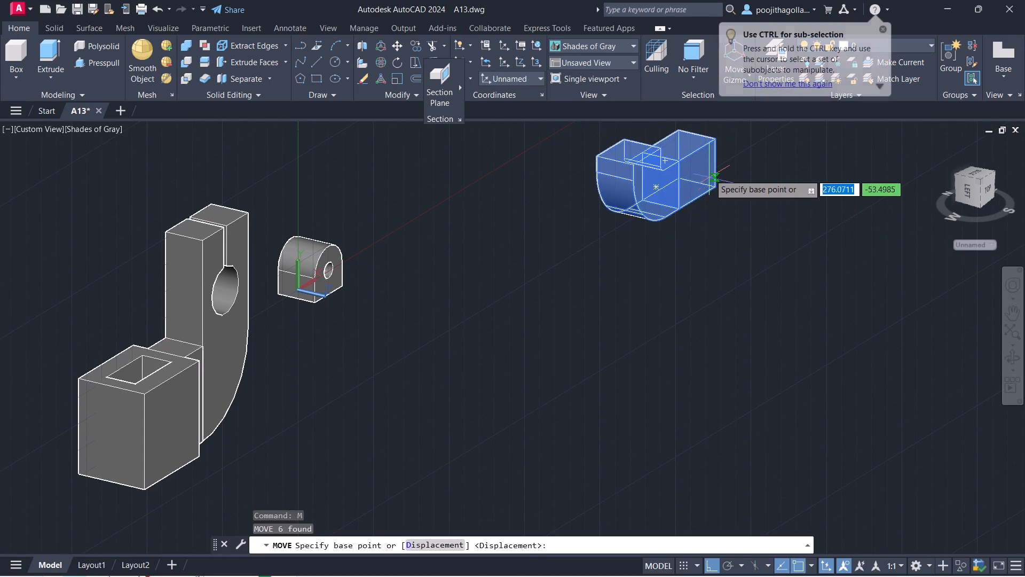
{"action": "left_click", "coordinate": [716, 188]}
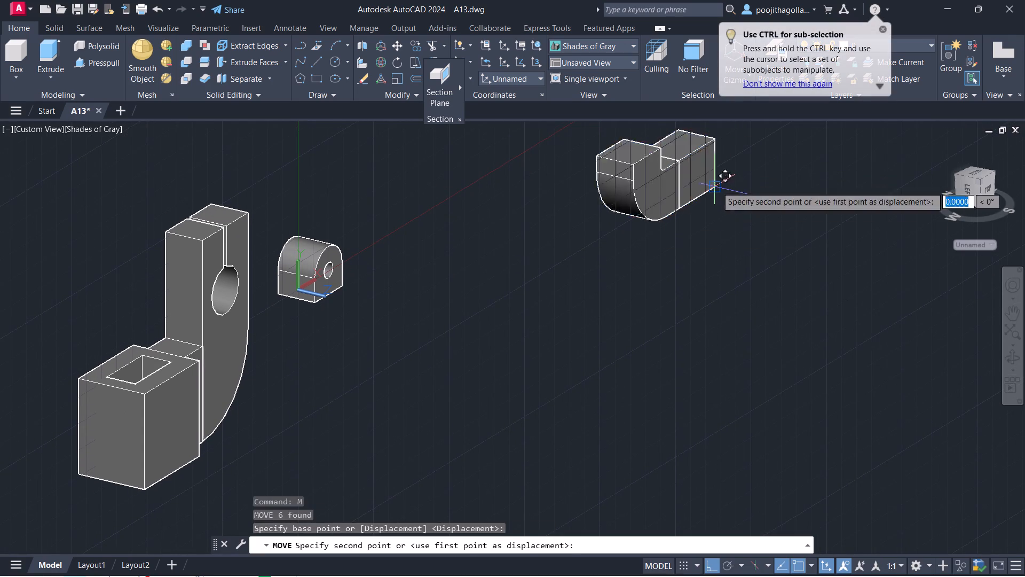
{"action": "scroll", "coordinate": [309, 362], "scroll_direction": "up", "scroll_amount": 2}
{"action": "middle_click_drag", "start_coordinate": [332, 339], "coordinate": [664, 135]}
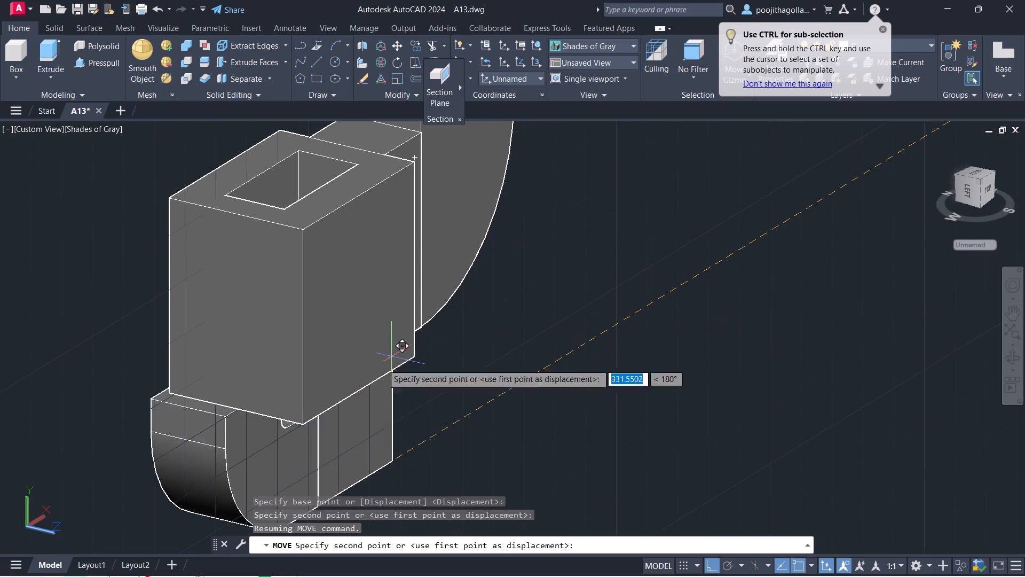
{"action": "left_click", "coordinate": [300, 420]}
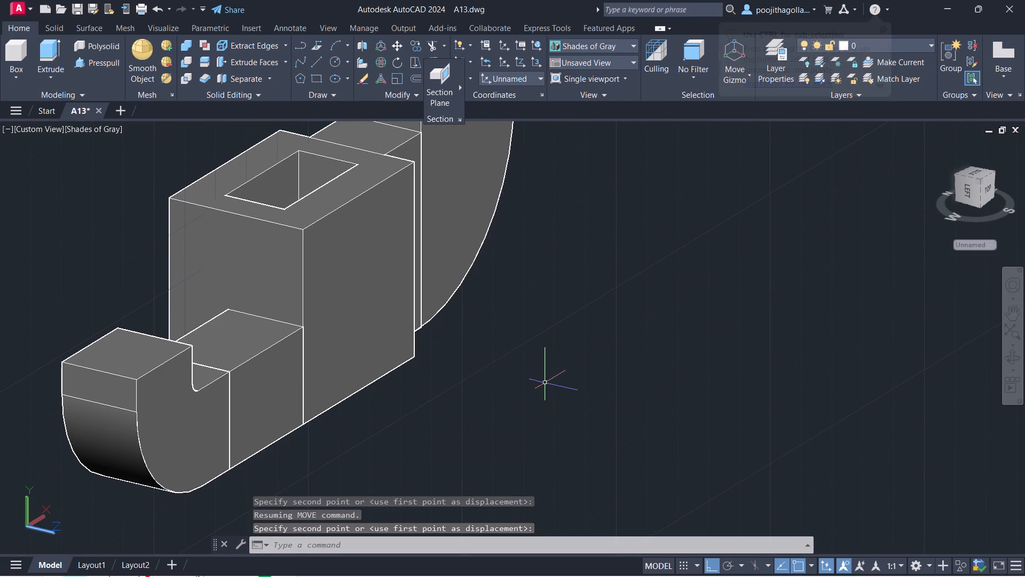
{"action": "key", "text": "Escape"}
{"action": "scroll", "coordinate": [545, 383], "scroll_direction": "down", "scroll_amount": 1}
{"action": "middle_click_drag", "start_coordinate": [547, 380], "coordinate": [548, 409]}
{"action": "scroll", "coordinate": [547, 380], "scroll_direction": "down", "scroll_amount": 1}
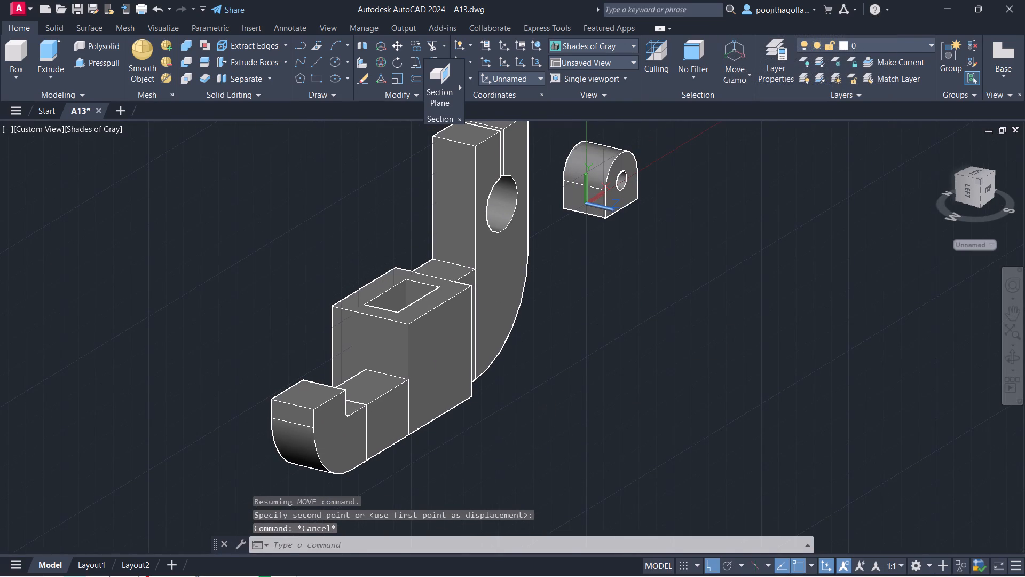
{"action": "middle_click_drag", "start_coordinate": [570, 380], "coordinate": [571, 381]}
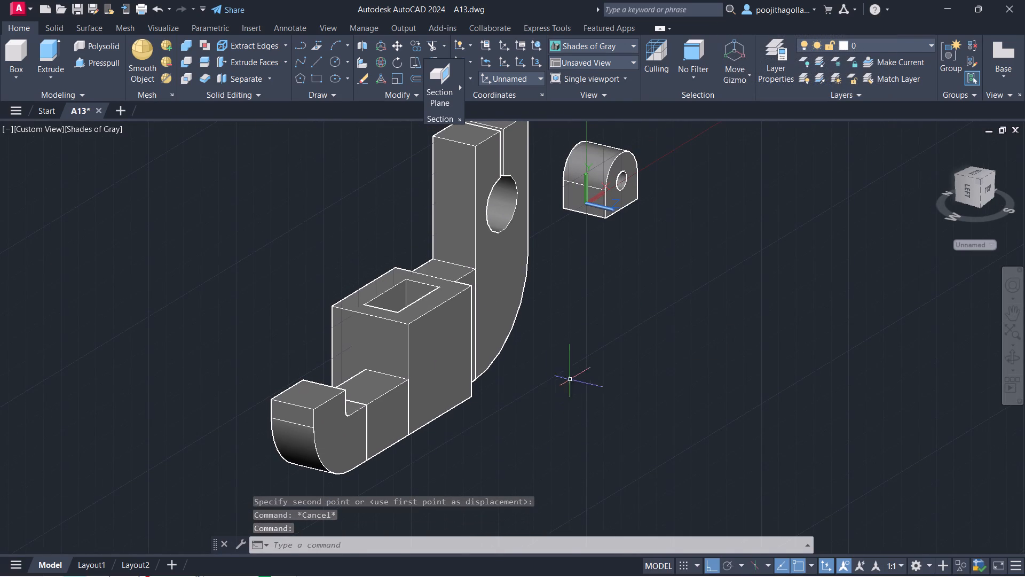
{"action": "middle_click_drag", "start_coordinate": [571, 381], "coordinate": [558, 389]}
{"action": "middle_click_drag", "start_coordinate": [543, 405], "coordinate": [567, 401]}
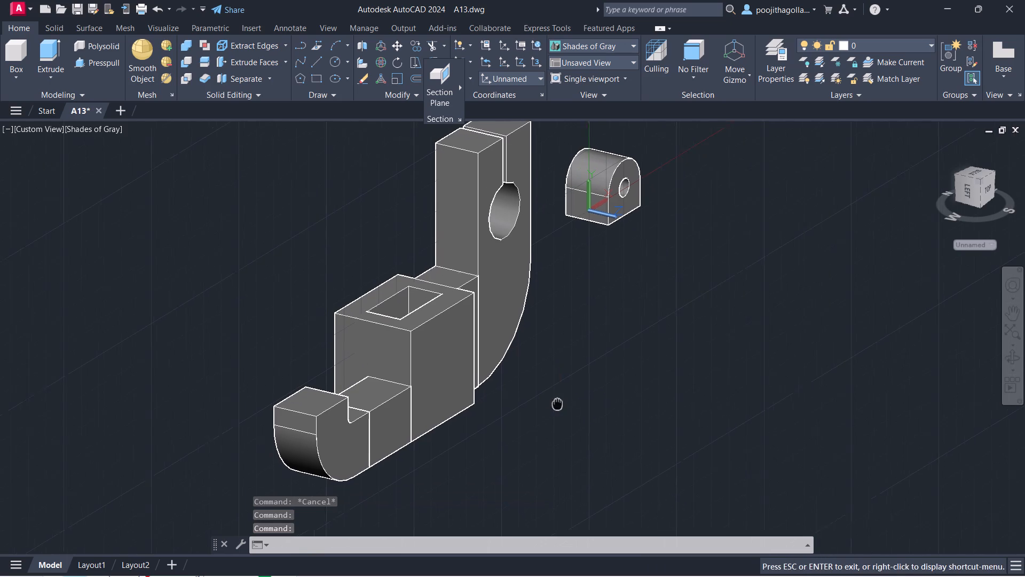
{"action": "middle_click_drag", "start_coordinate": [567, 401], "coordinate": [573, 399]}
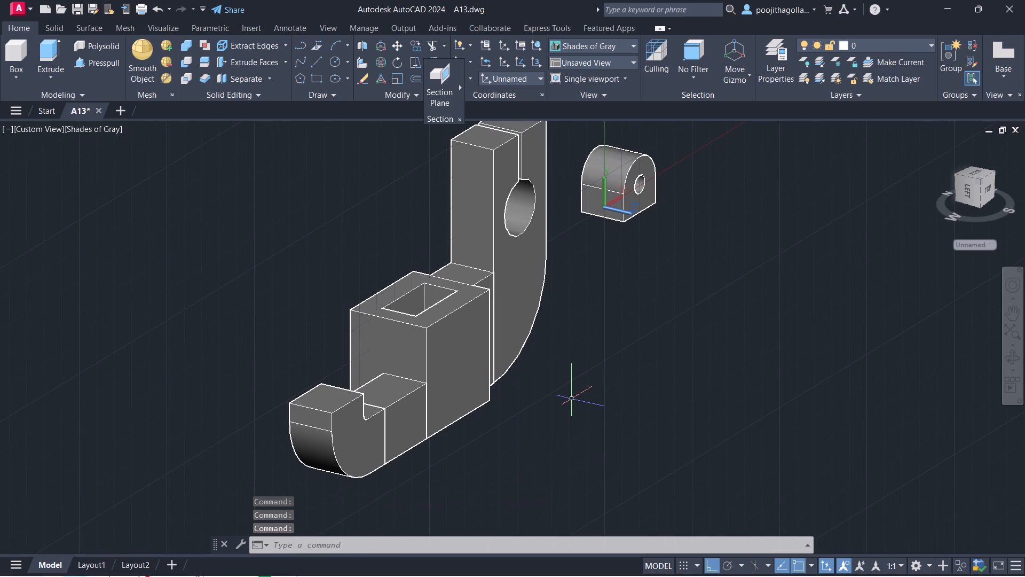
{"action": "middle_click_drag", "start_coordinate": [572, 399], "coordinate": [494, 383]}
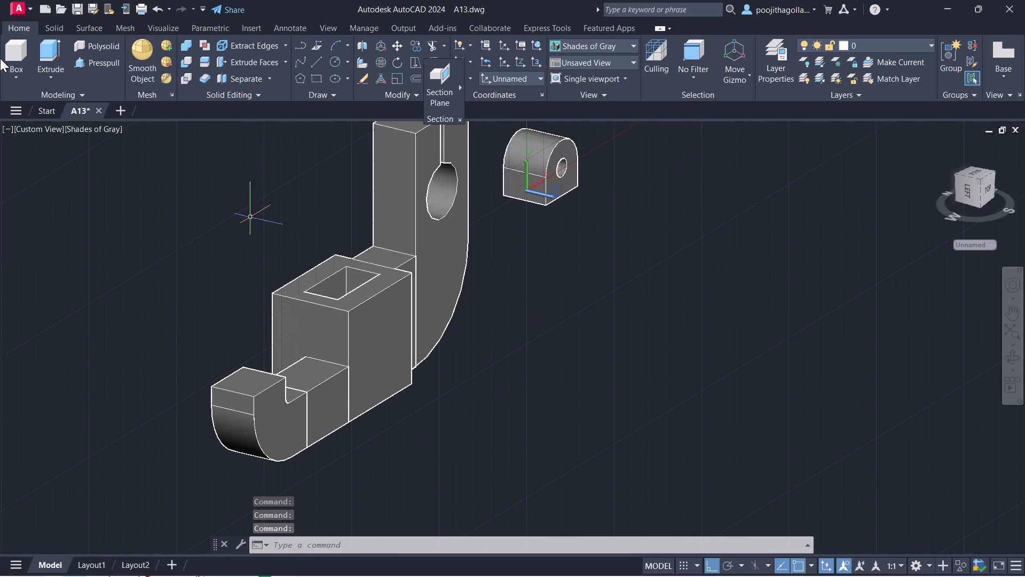
Switch to the Left view and draw a horizontal line 15 long in the empty space beside the model.
{"action": "left_click", "coordinate": [43, 131]}
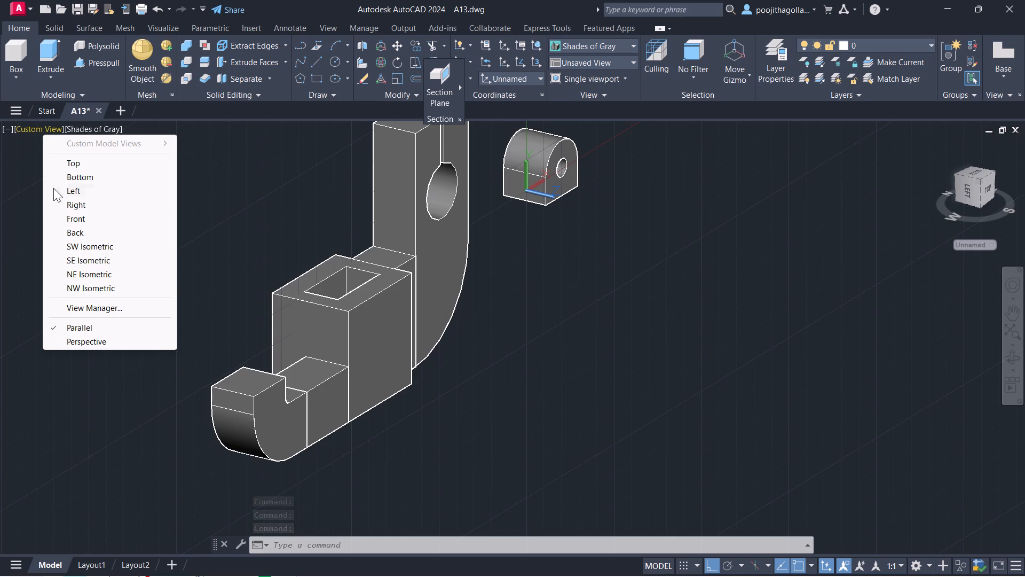
{"action": "left_click", "coordinate": [84, 193]}
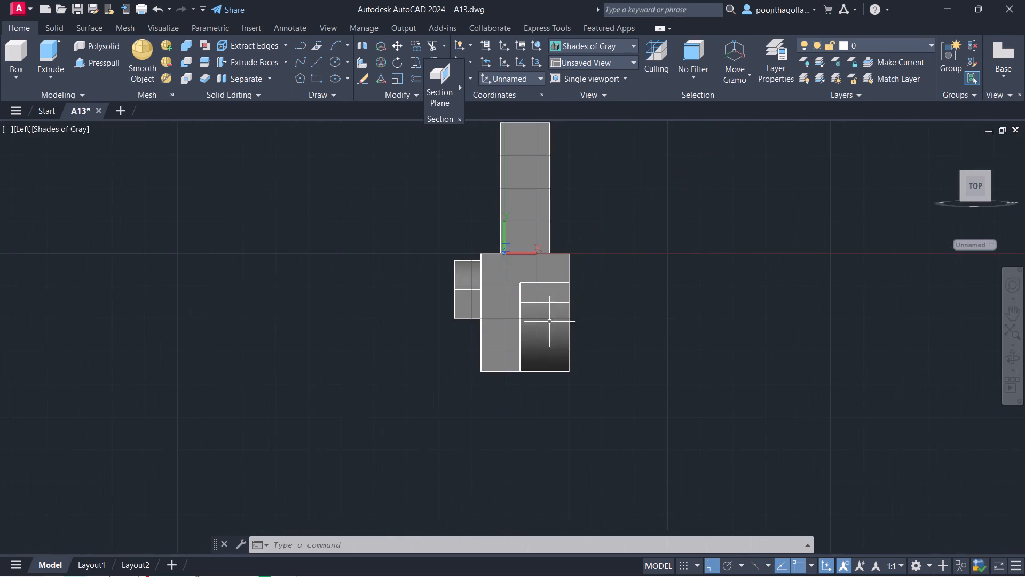
{"action": "middle_click_drag", "start_coordinate": [662, 314], "coordinate": [223, 316]}
{"action": "middle_click_drag", "start_coordinate": [489, 314], "coordinate": [400, 318]}
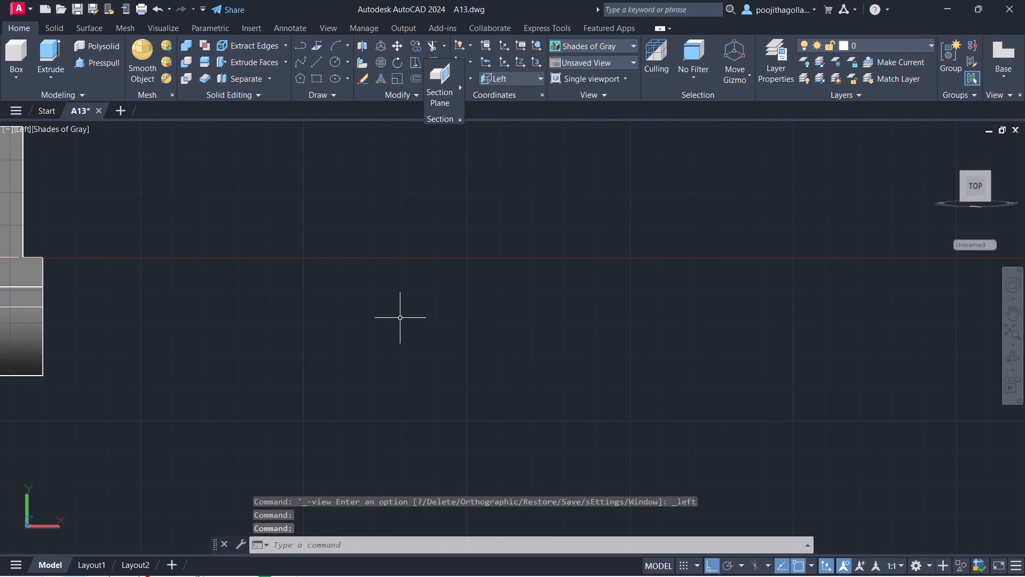
{"action": "middle_click_drag", "start_coordinate": [394, 321], "coordinate": [371, 284]}
{"action": "key", "text": "l"}
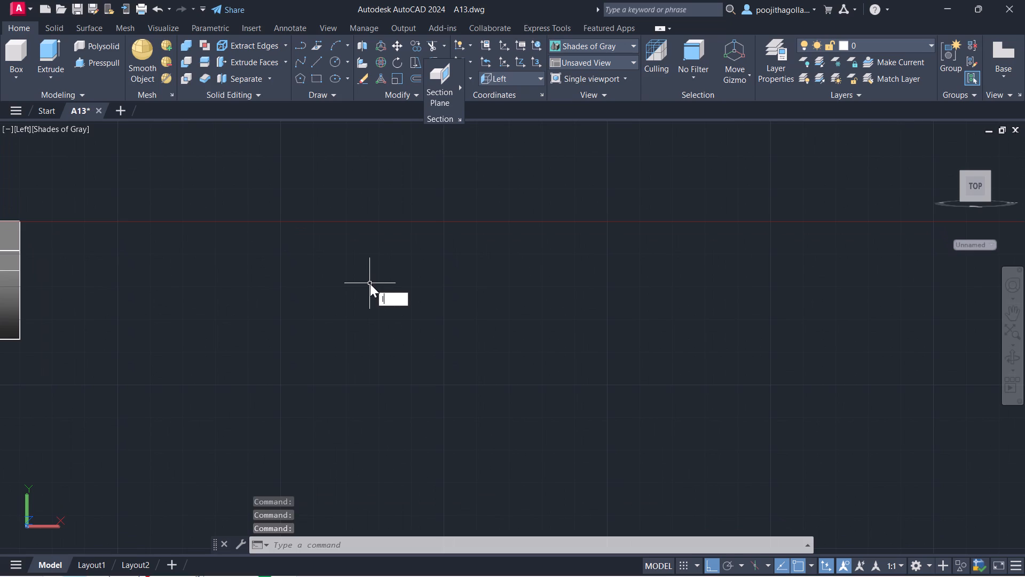
{"action": "key", "text": "Return"}
{"action": "left_click", "coordinate": [553, 367]}
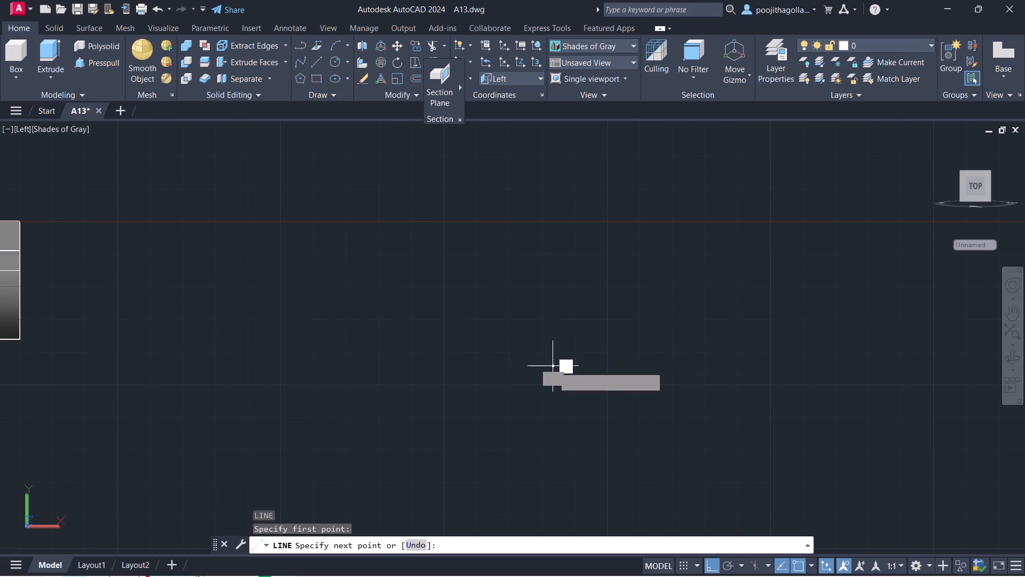
{"action": "type", "text": "15"}
{"action": "key", "text": "Return"}
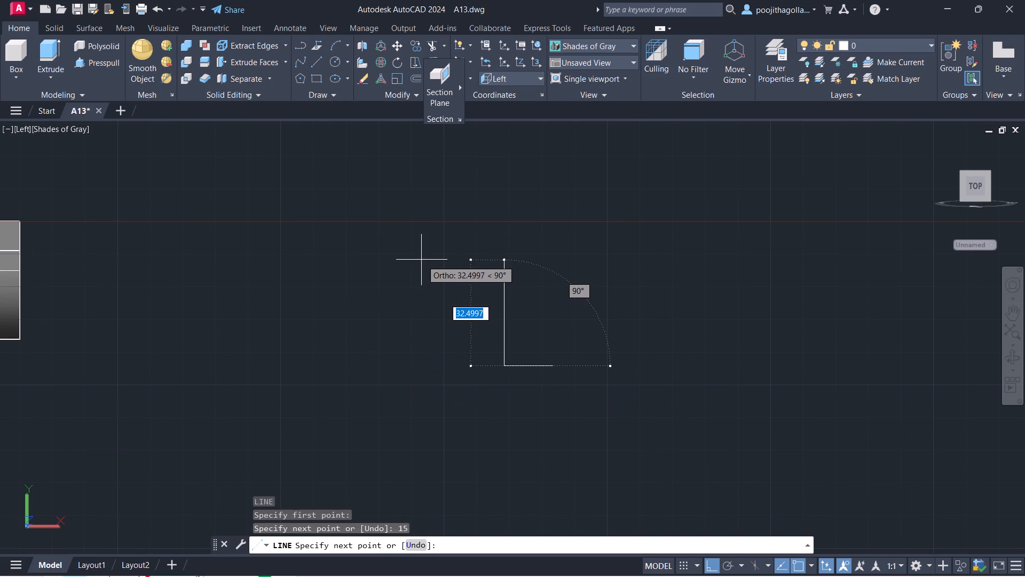
{"action": "key", "text": "Escape"}
Offset the new horizontal line upward by 16.
{"action": "middle_click_drag", "start_coordinate": [529, 329], "coordinate": [531, 298]}
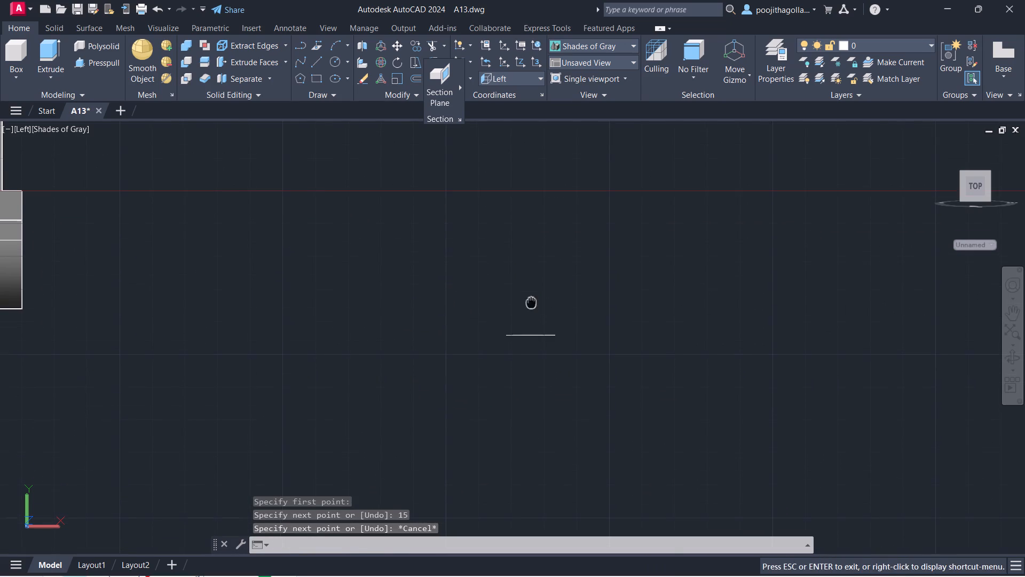
{"action": "middle_click_drag", "start_coordinate": [531, 298], "coordinate": [531, 297]}
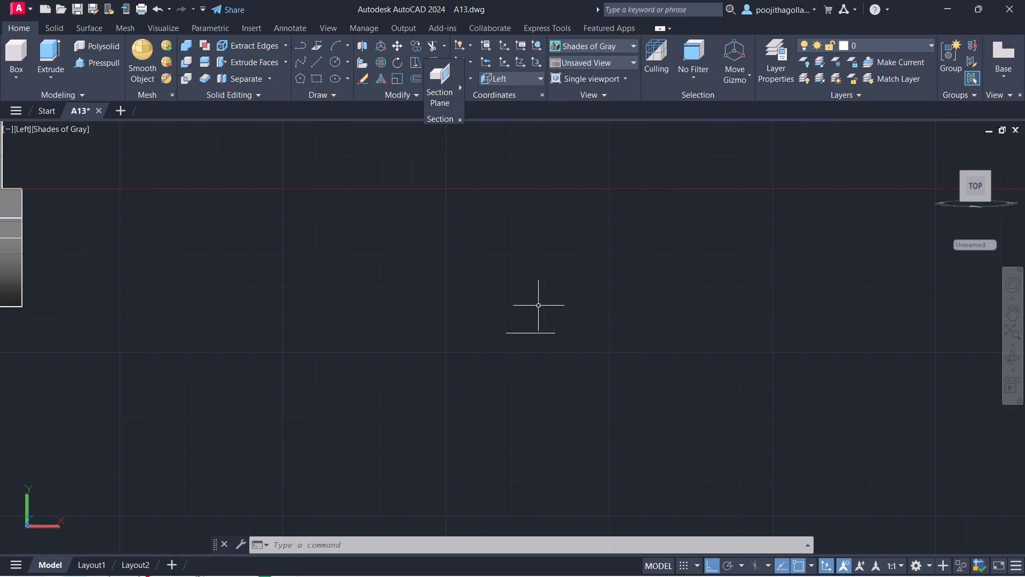
{"action": "scroll", "coordinate": [539, 306], "scroll_direction": "up", "scroll_amount": 1}
{"action": "middle_click_drag", "start_coordinate": [539, 306], "coordinate": [594, 290]}
{"action": "middle_click", "coordinate": [578, 296]}
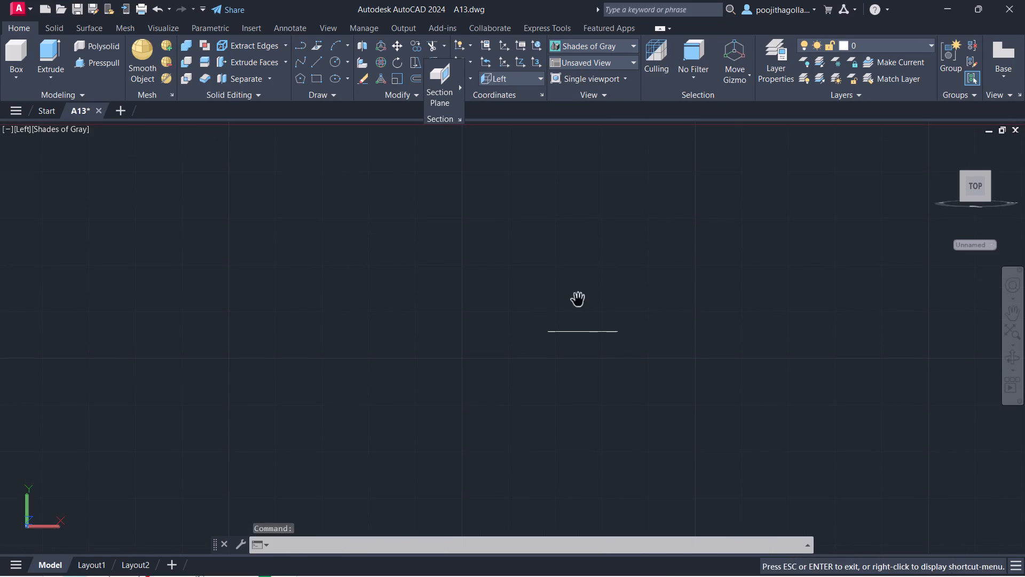
{"action": "middle_click", "coordinate": [576, 293]}
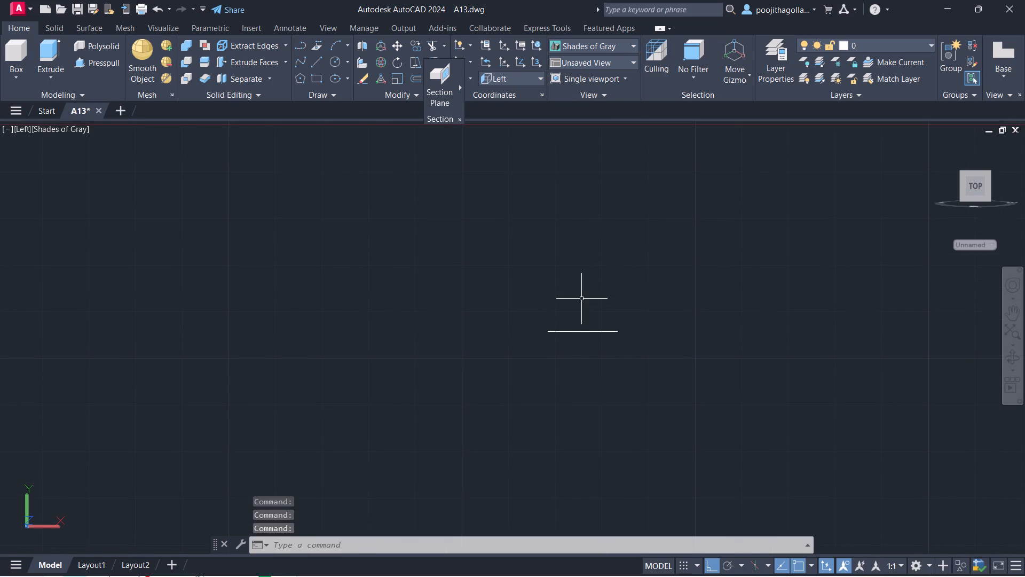
{"action": "scroll", "coordinate": [580, 299], "scroll_direction": "up", "scroll_amount": 1}
{"action": "middle_click_drag", "start_coordinate": [580, 299], "coordinate": [585, 317]}
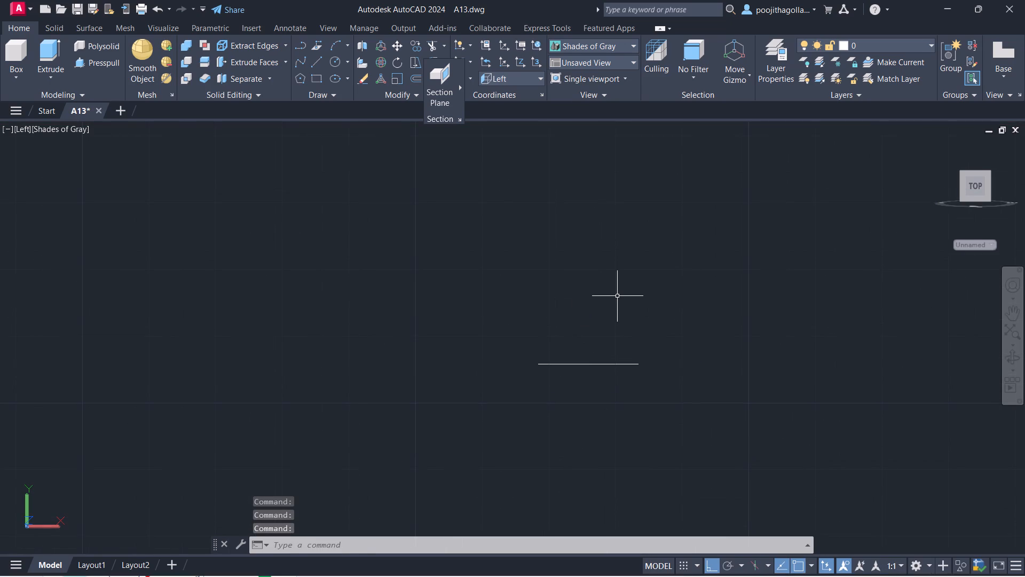
{"action": "key", "text": "o"}
{"action": "key", "text": "Return"}
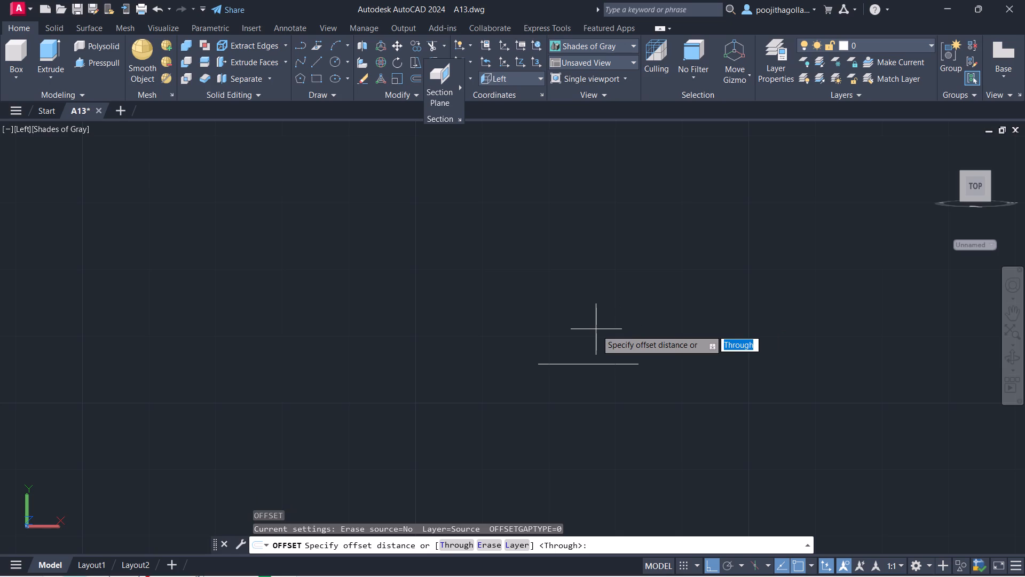
{"action": "type", "text": "16"}
{"action": "key", "text": "Return"}
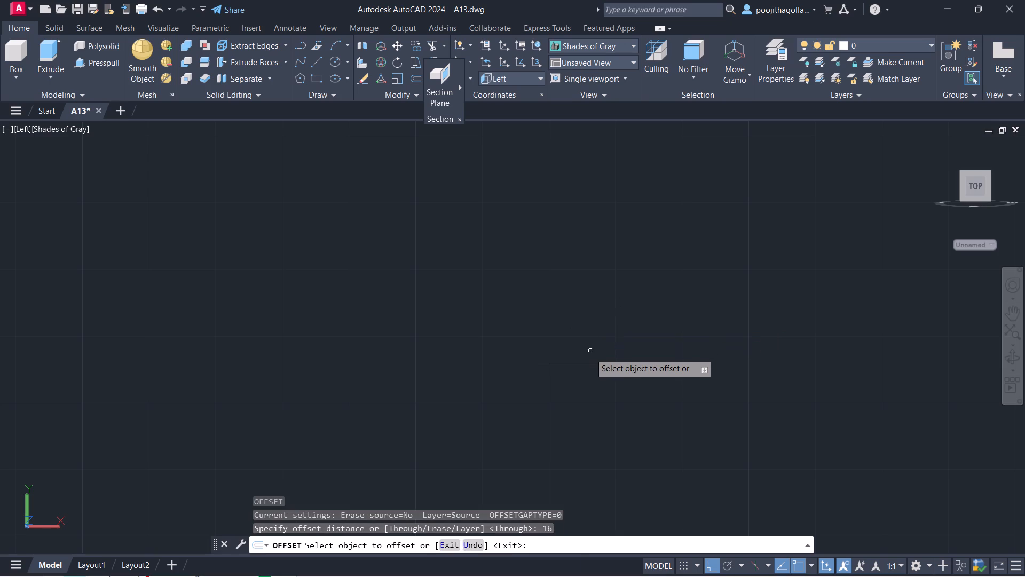
{"action": "left_click", "coordinate": [598, 363]}
{"action": "left_click", "coordinate": [606, 307]}
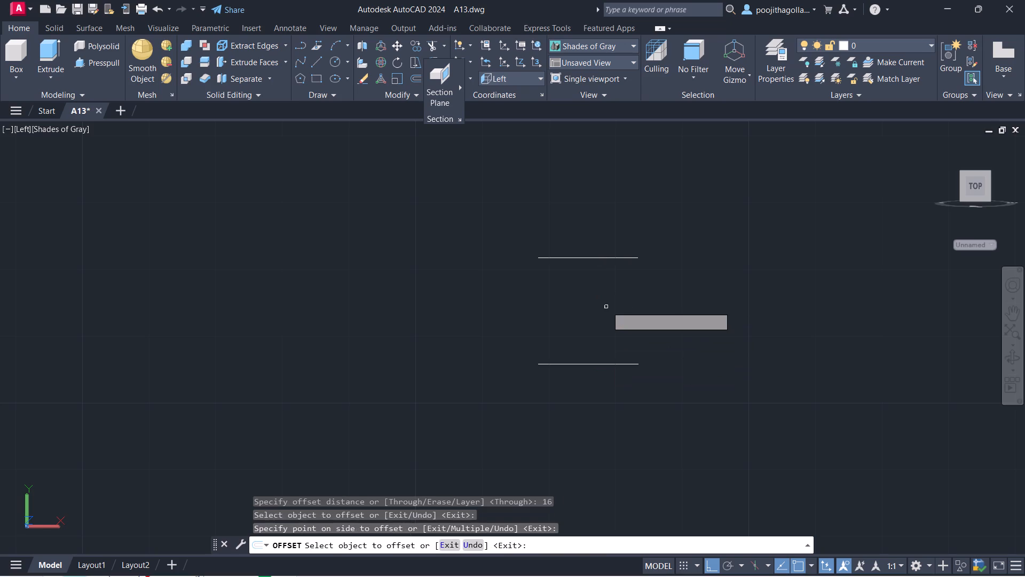
Move the upper horizontal line 18 to the left, measured from its left endpoint.
{"action": "key", "text": "Escape"}
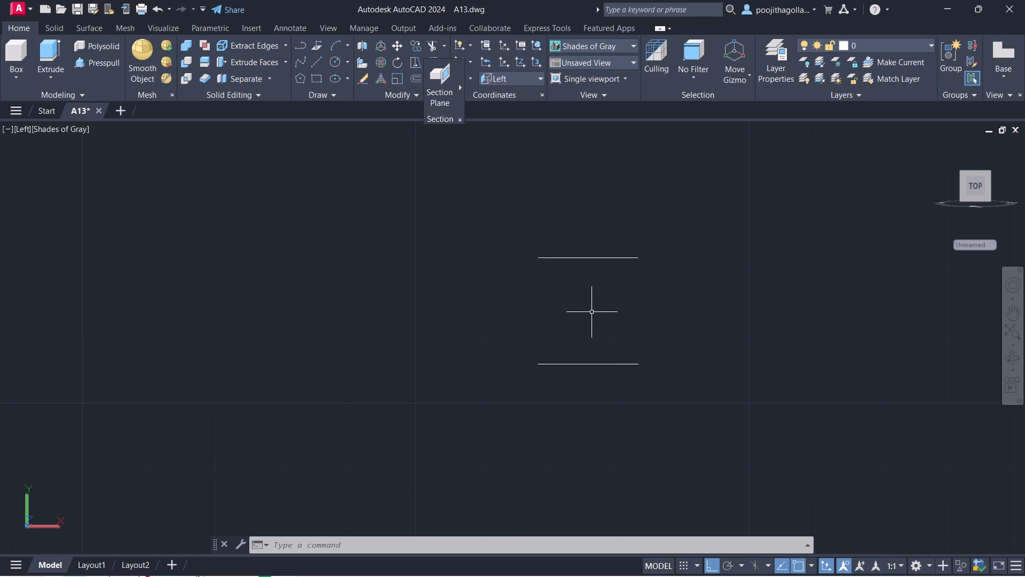
{"action": "middle_click_drag", "start_coordinate": [589, 309], "coordinate": [593, 318]}
{"action": "middle_click_drag", "start_coordinate": [593, 325], "coordinate": [629, 296]}
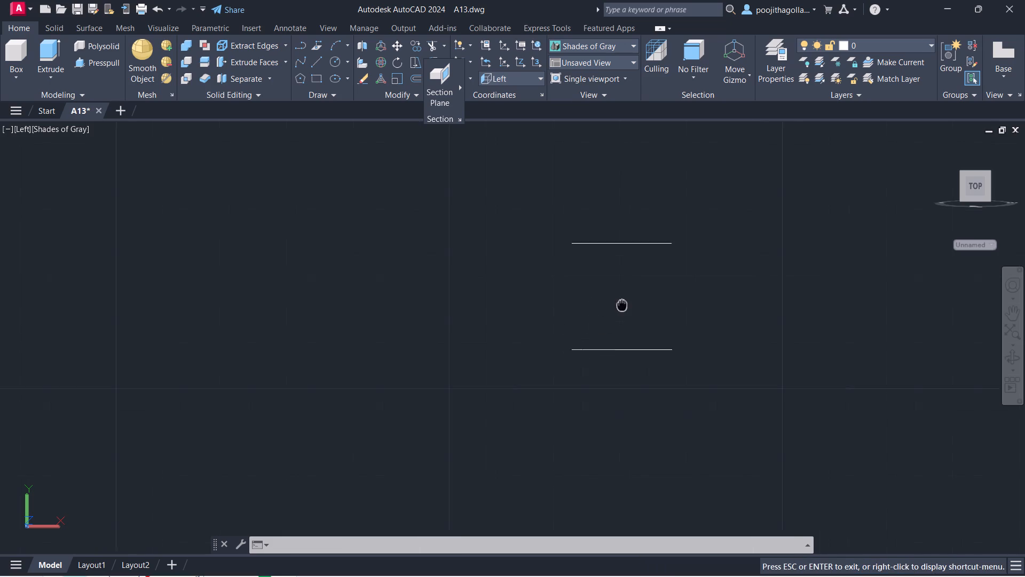
{"action": "middle_click_drag", "start_coordinate": [629, 296], "coordinate": [636, 287]}
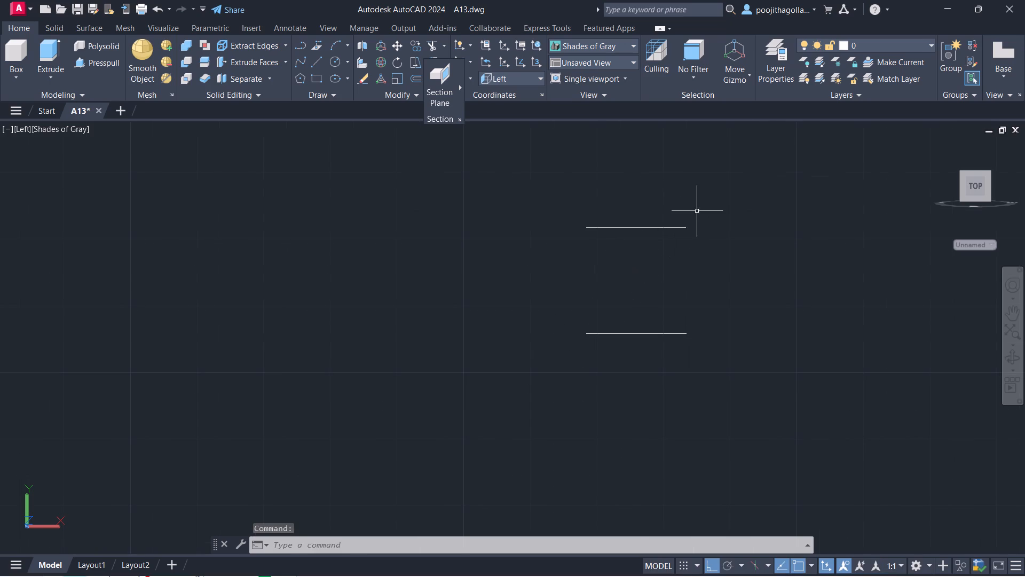
{"action": "left_click", "coordinate": [708, 199]}
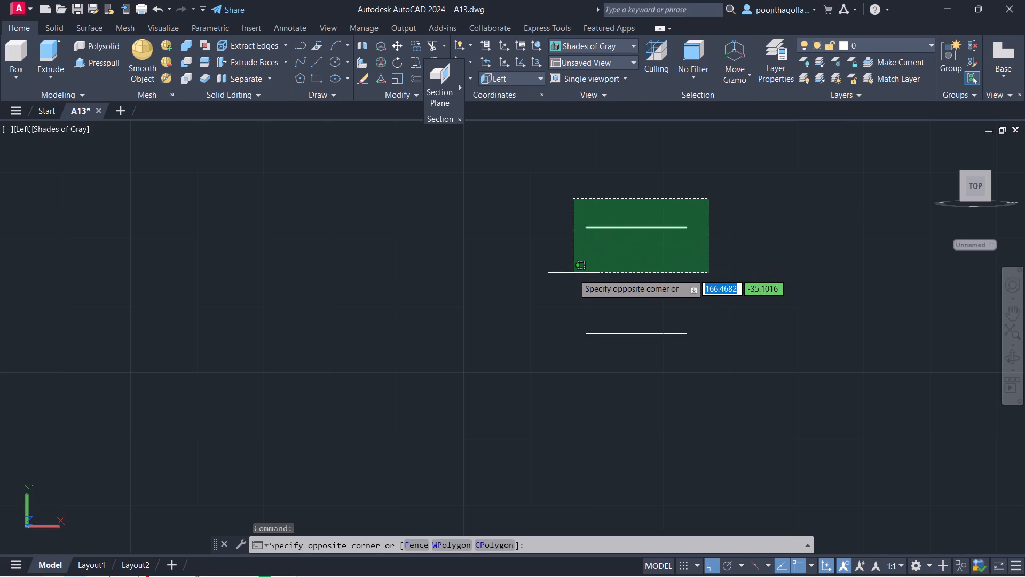
{"action": "left_click", "coordinate": [573, 274]}
{"action": "key", "text": "m"}
{"action": "key", "text": "Return"}
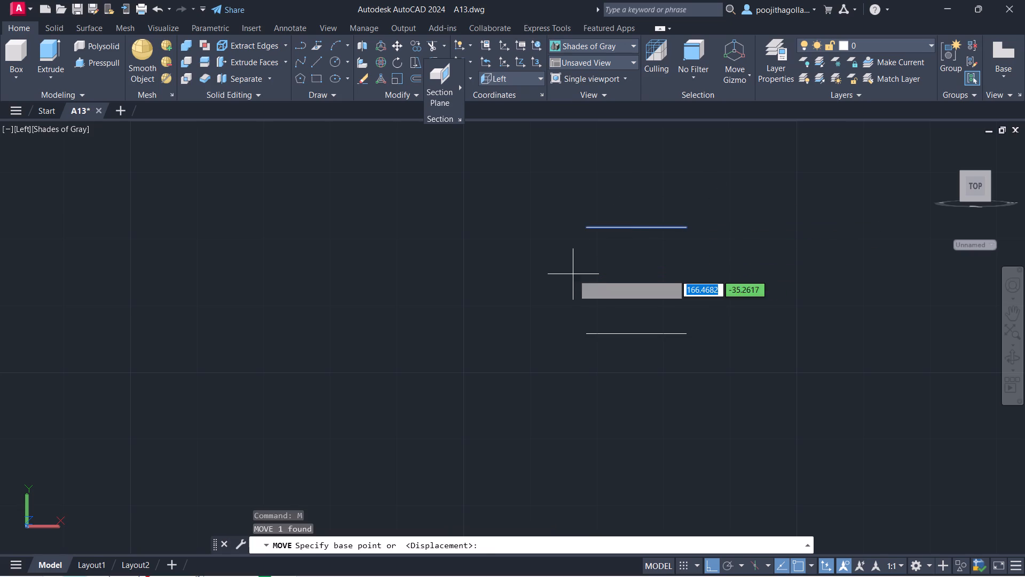
{"action": "left_click", "coordinate": [587, 225]}
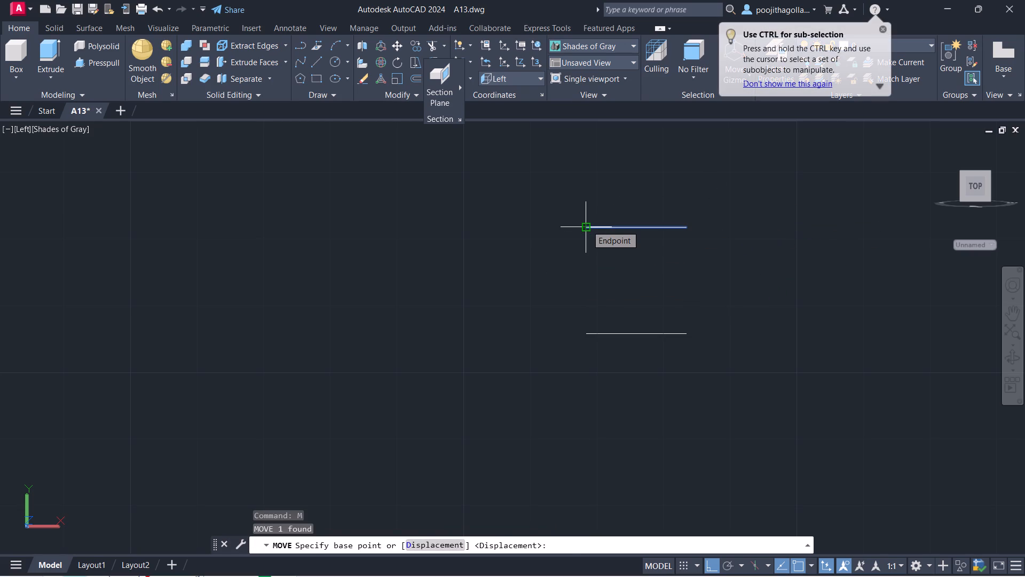
{"action": "type", "text": "18"}
{"action": "key", "text": "Return"}
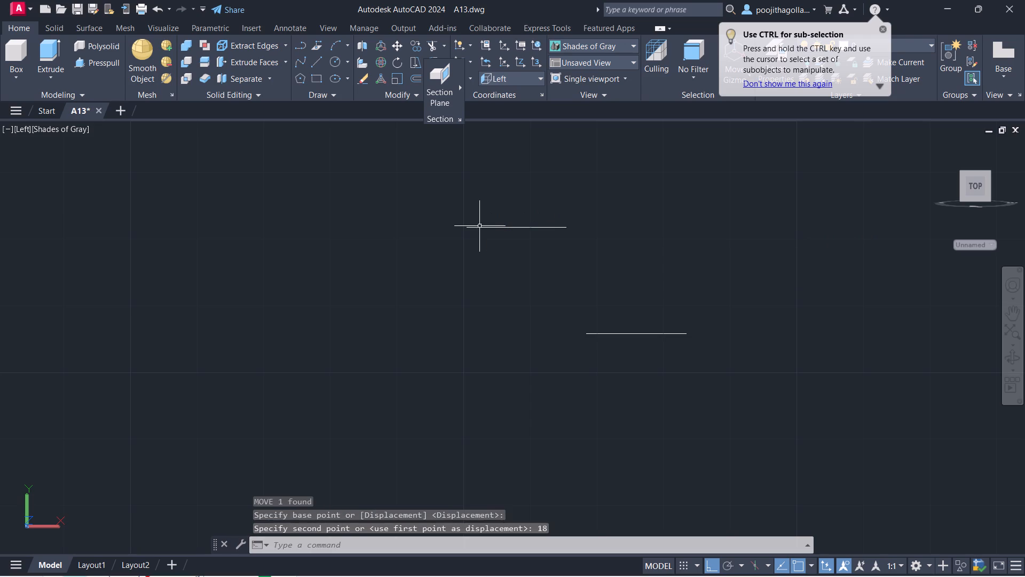
Draw two slanted lines joining the matching left and right endpoints of the horizontal lines, closing a parallelogram.
{"action": "middle_click_drag", "start_coordinate": [533, 330], "coordinate": [540, 350]}
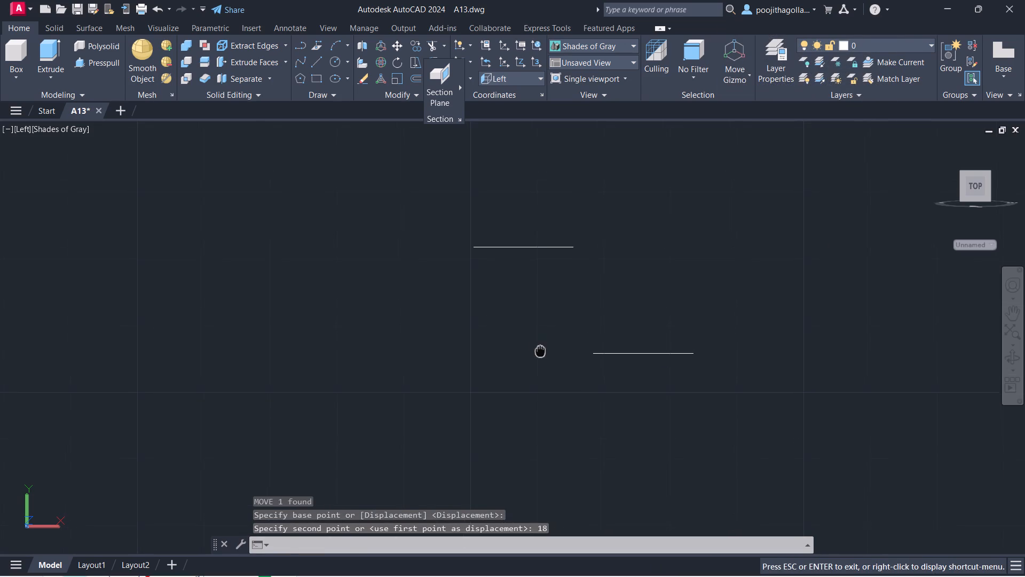
{"action": "middle_click_drag", "start_coordinate": [540, 350], "coordinate": [539, 352]}
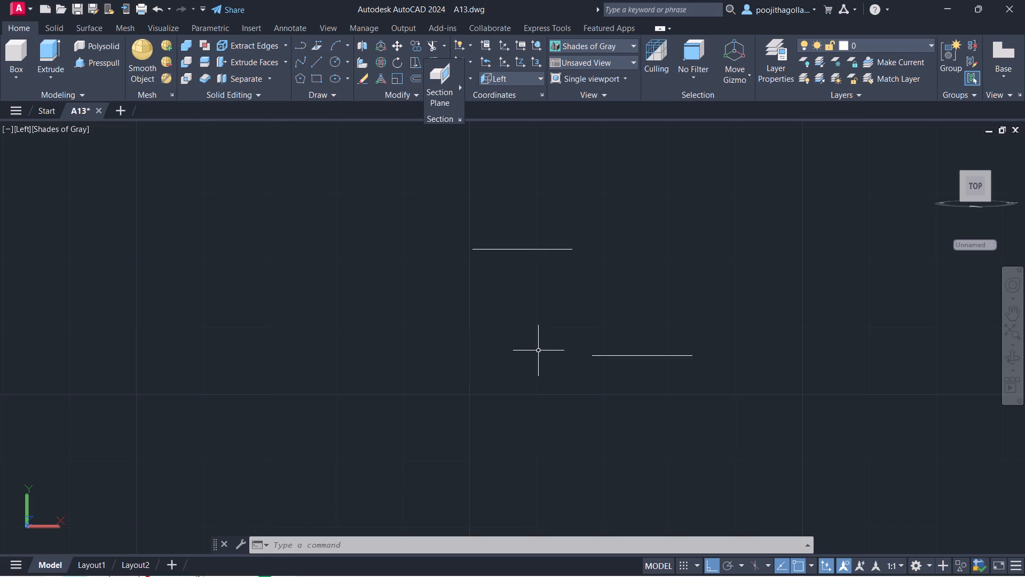
{"action": "key", "text": "l"}
{"action": "key", "text": "Return"}
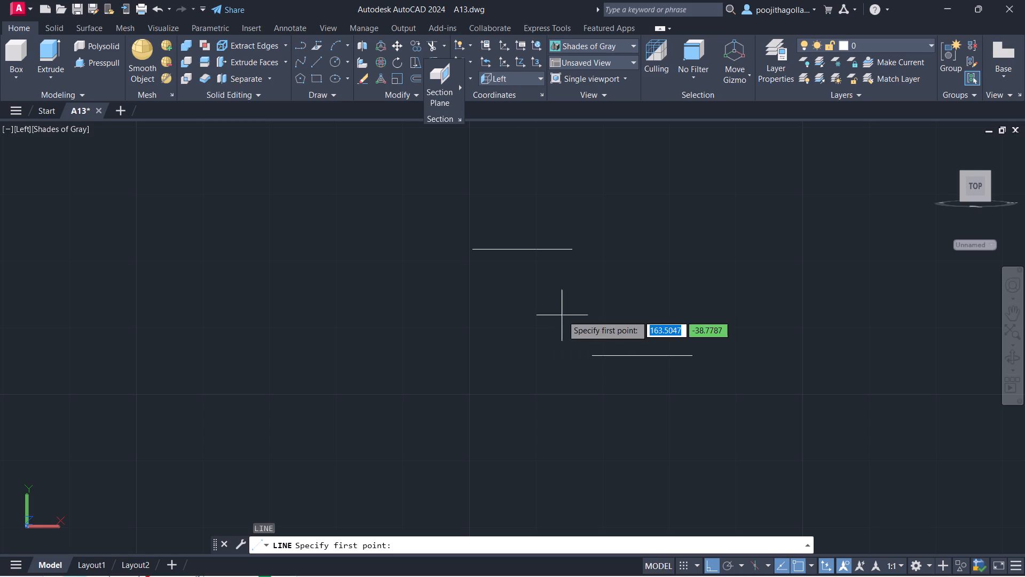
{"action": "left_click", "coordinate": [596, 356]}
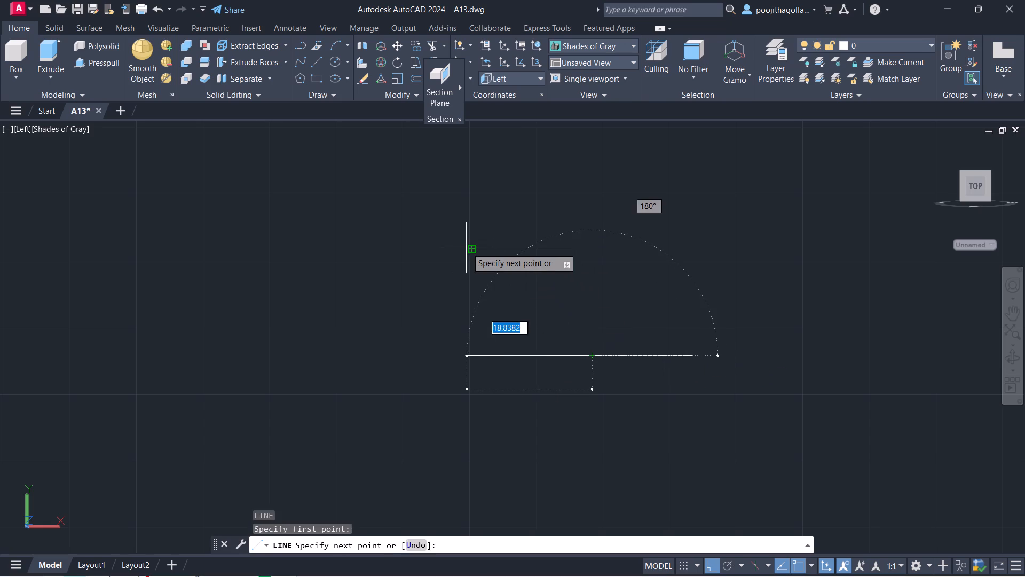
{"action": "left_click", "coordinate": [468, 250]}
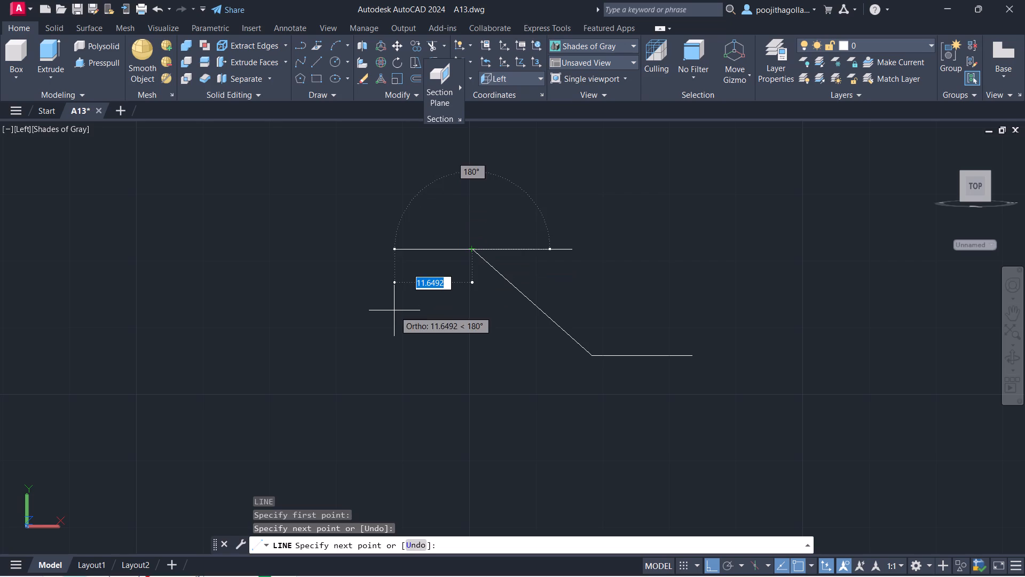
{"action": "key", "text": "Escape"}
{"action": "key", "text": "l"}
{"action": "key", "text": "Return"}
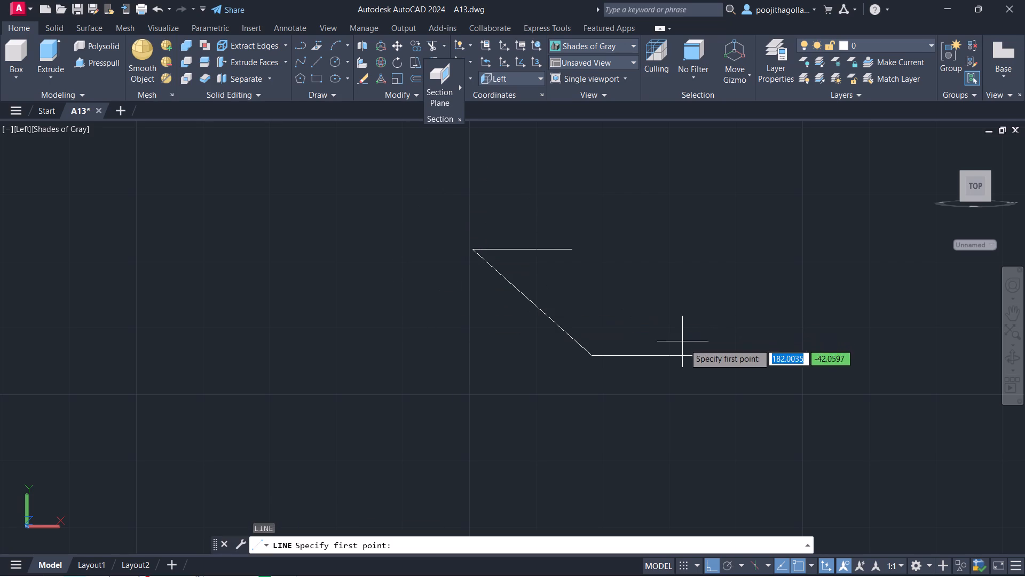
{"action": "left_click", "coordinate": [689, 356]}
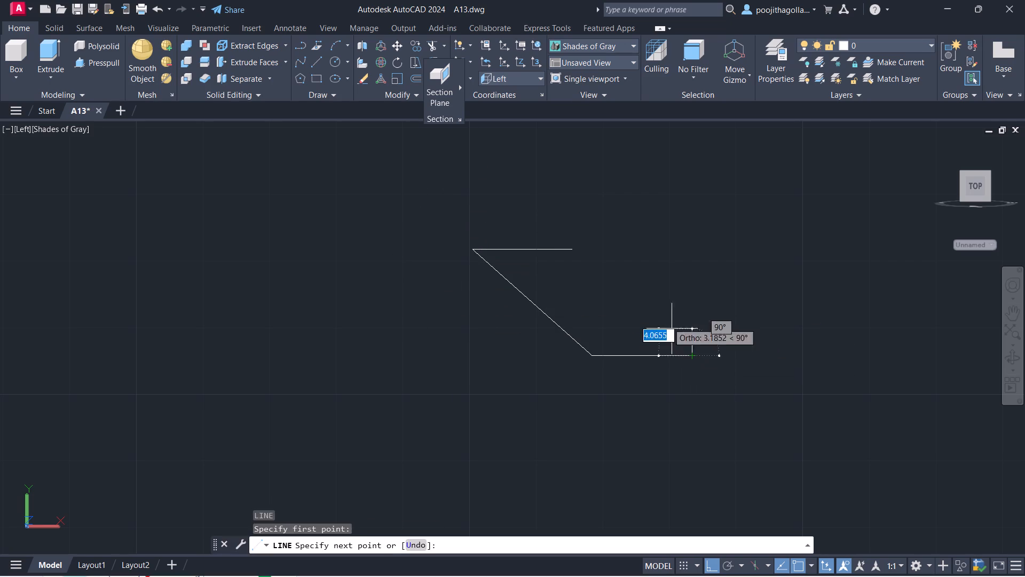
{"action": "left_click", "coordinate": [566, 249]}
{"action": "key", "text": "Escape"}
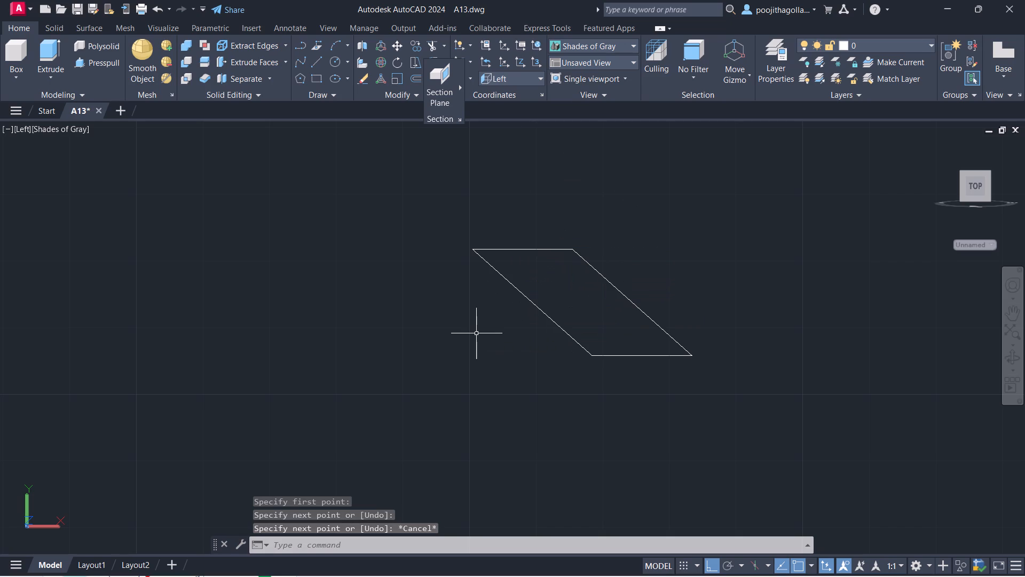
Check the parallelogram's left slanted side with a temporary dimension between its two endpoints, without placing it.
{"action": "middle_click_drag", "start_coordinate": [592, 312], "coordinate": [559, 336]}
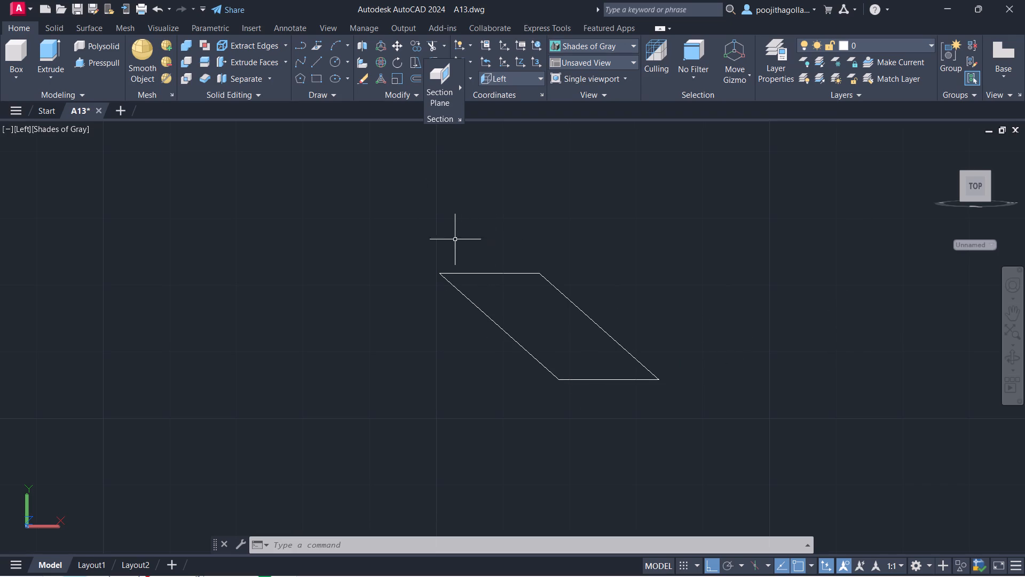
{"action": "key", "text": "d"}
{"action": "type", "text": "im"}
{"action": "key", "text": "Return"}
{"action": "left_click", "coordinate": [559, 379]}
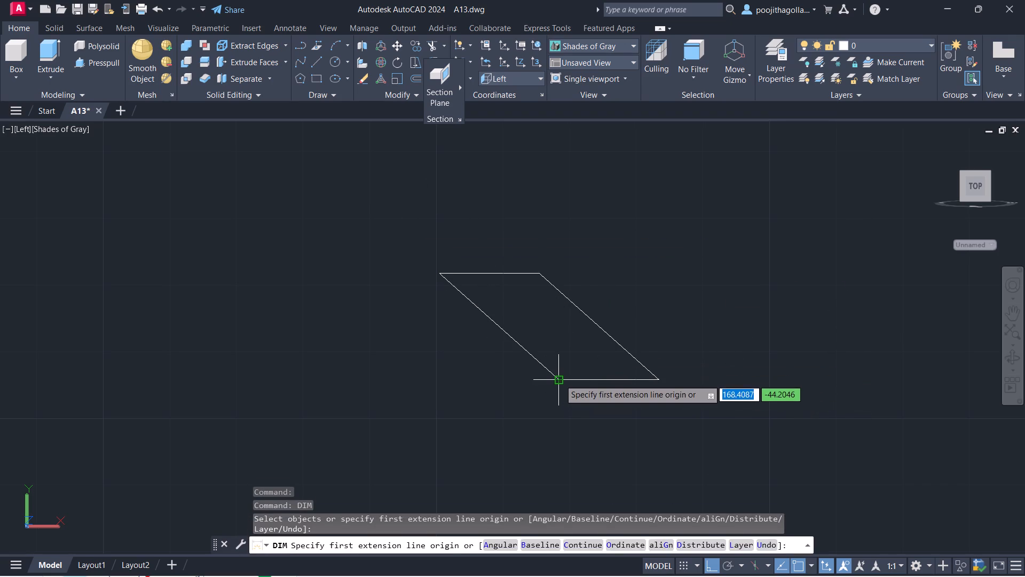
{"action": "left_click", "coordinate": [441, 277]}
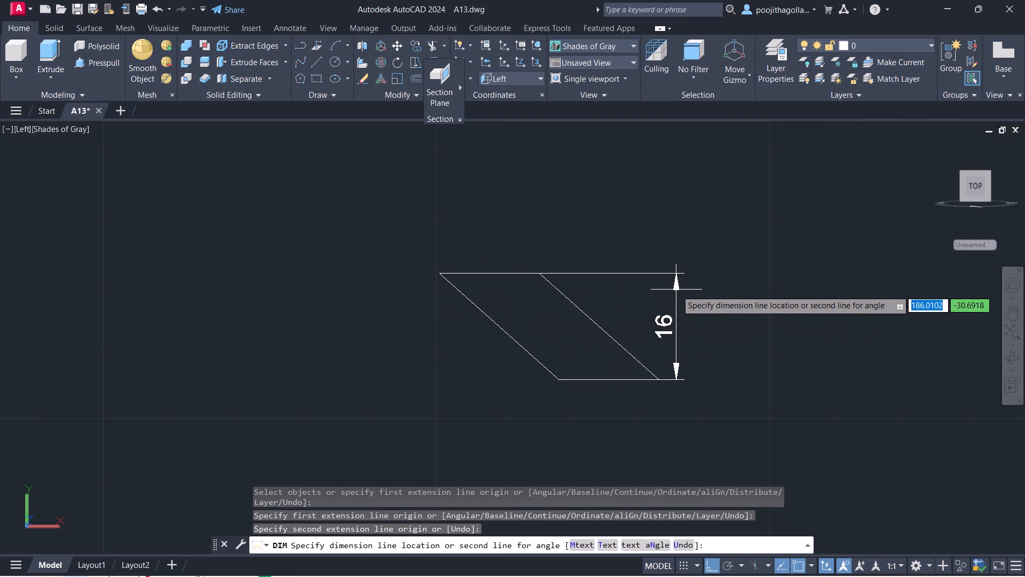
{"action": "key", "text": "Escape"}
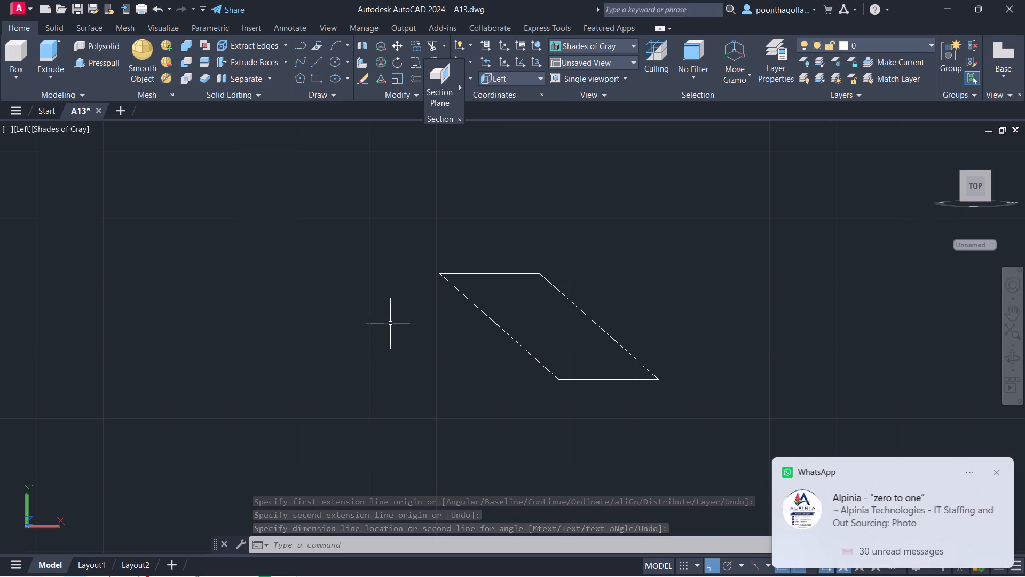
{"action": "key", "text": "Escape"}
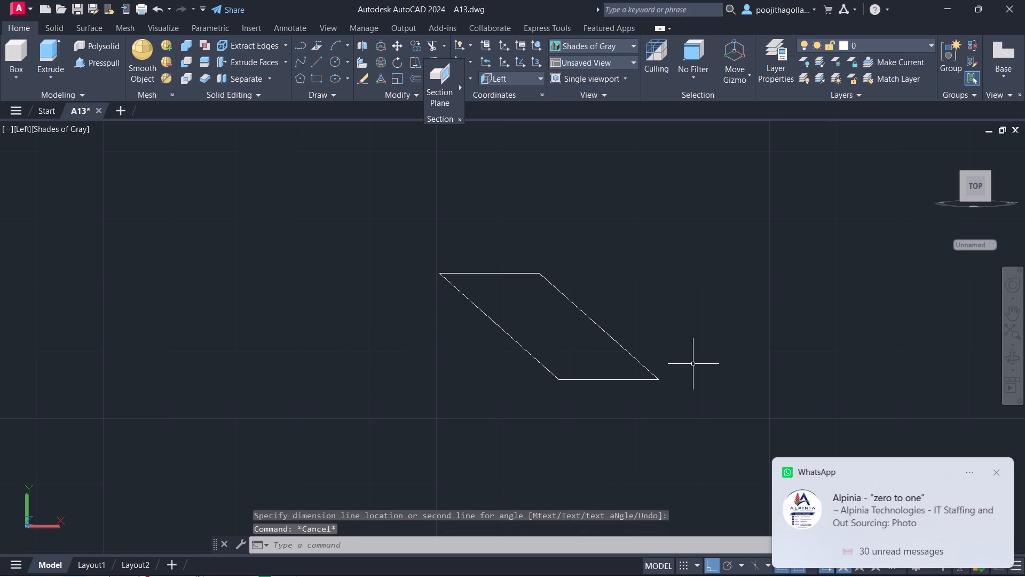
{"action": "left_click", "coordinate": [994, 469]}
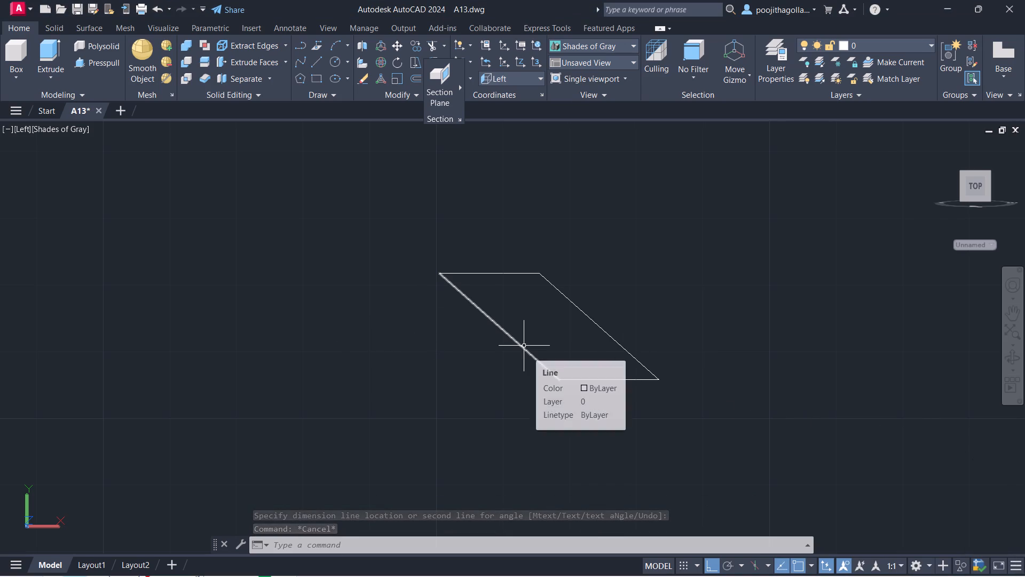
Join the parallelogram's four lines into a single polyline.
{"action": "scroll", "coordinate": [550, 339], "scroll_direction": "up", "scroll_amount": 1}
{"action": "middle_click_drag", "start_coordinate": [552, 339], "coordinate": [546, 347]}
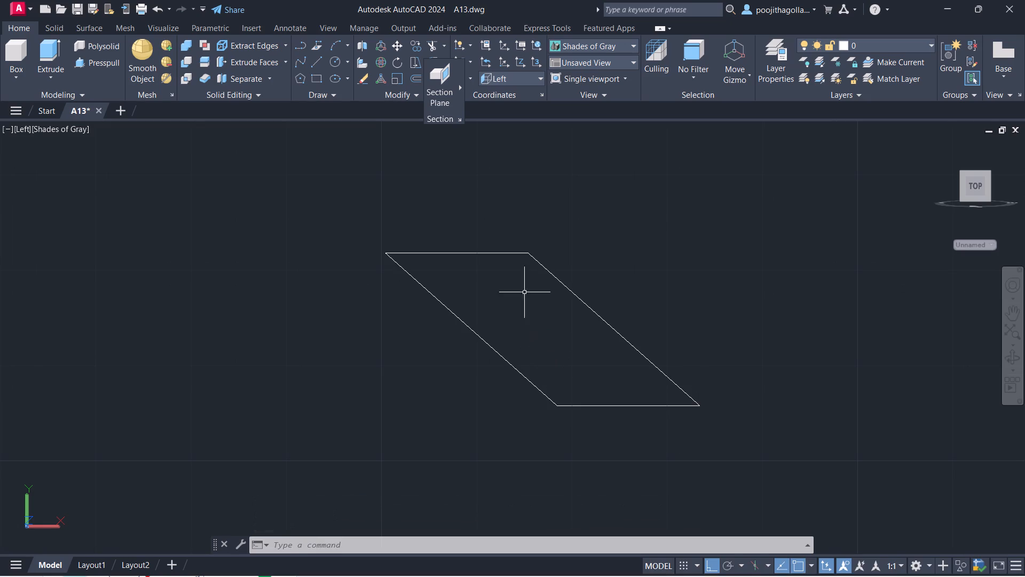
{"action": "middle_click_drag", "start_coordinate": [494, 331], "coordinate": [494, 337]}
{"action": "middle_click_drag", "start_coordinate": [544, 348], "coordinate": [537, 340]}
{"action": "left_click", "coordinate": [772, 195]}
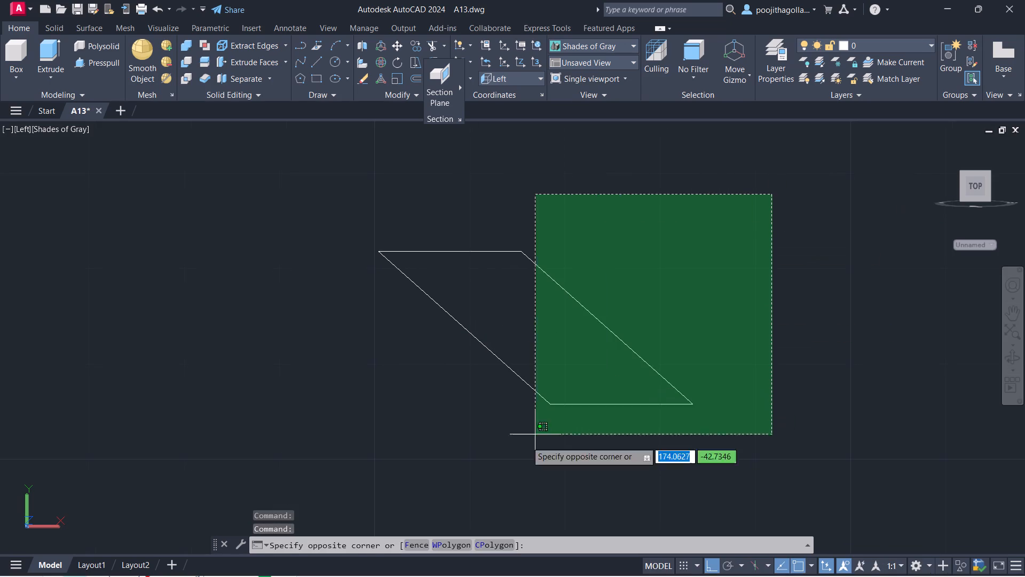
{"action": "left_click", "coordinate": [365, 457]}
{"action": "key", "text": "j"}
{"action": "key", "text": "Return"}
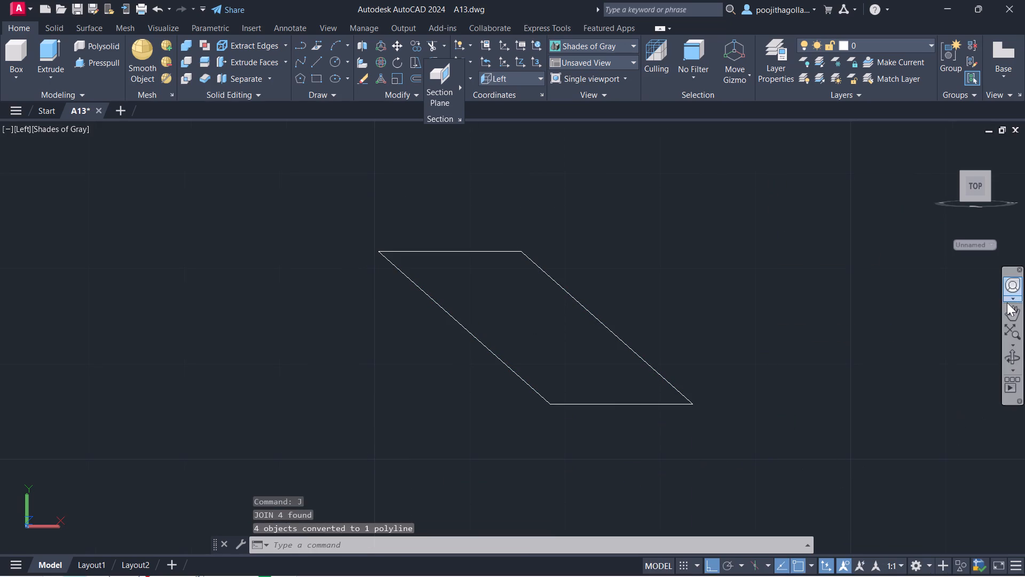
Presspull the parallelogram to a height of 18 in the negative Z direction.
{"action": "left_click", "coordinate": [1007, 361]}
{"action": "left_click_drag", "start_coordinate": [624, 419], "coordinate": [714, 452]}
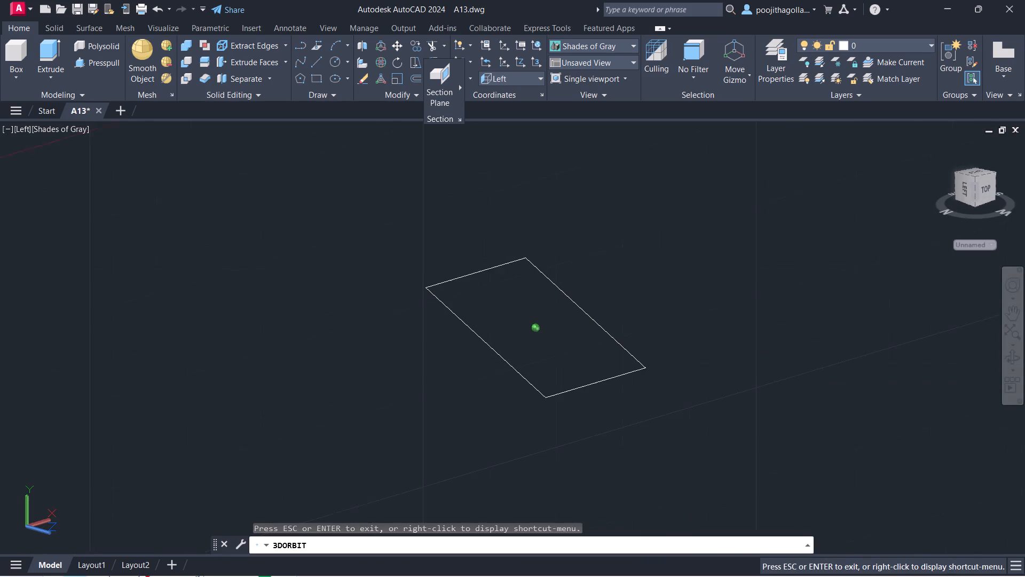
{"action": "left_click_drag", "start_coordinate": [714, 452], "coordinate": [716, 454]}
{"action": "key", "text": "Escape"}
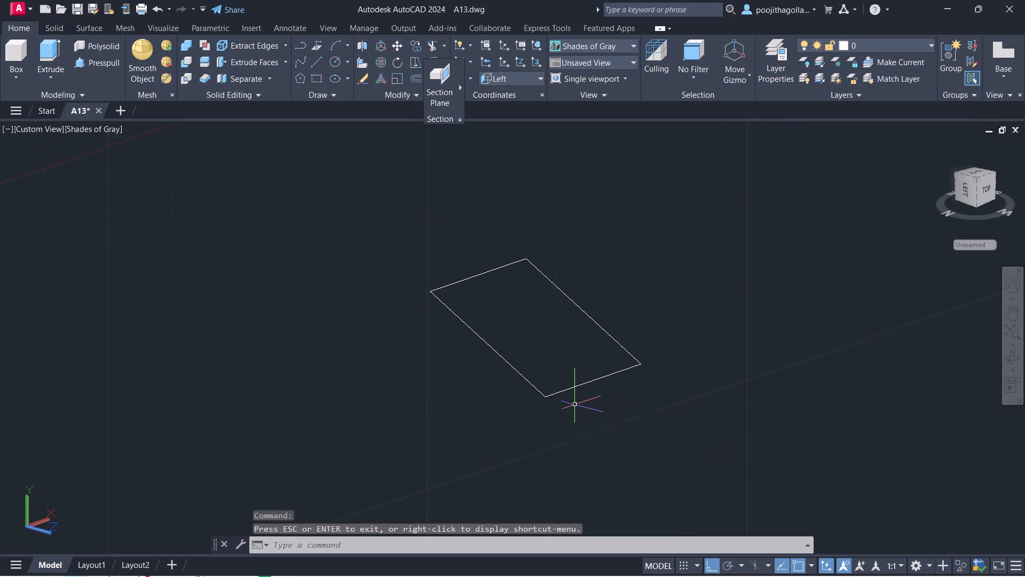
{"action": "middle_click_drag", "start_coordinate": [572, 405], "coordinate": [575, 456]}
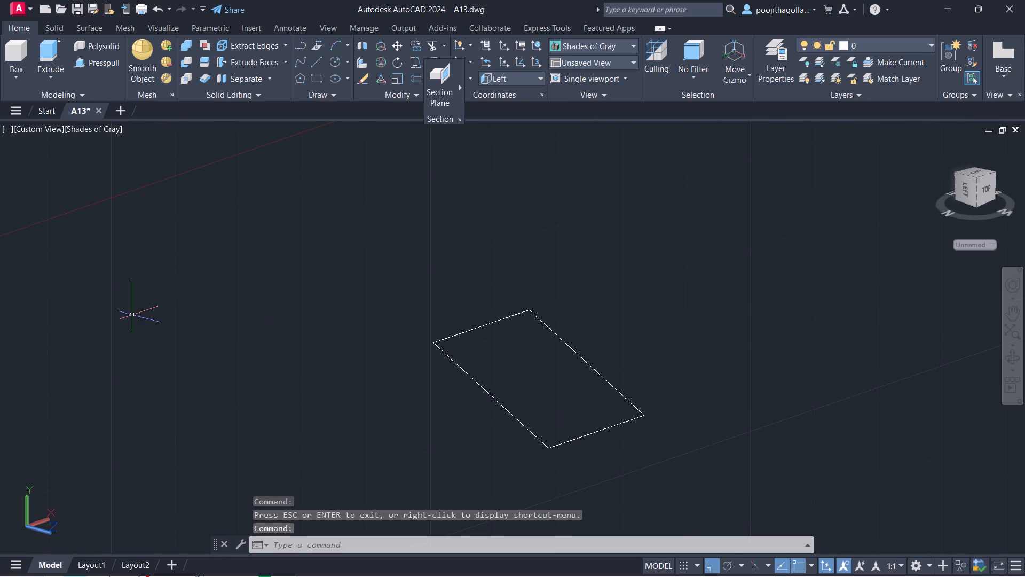
{"action": "left_click", "coordinate": [86, 61]}
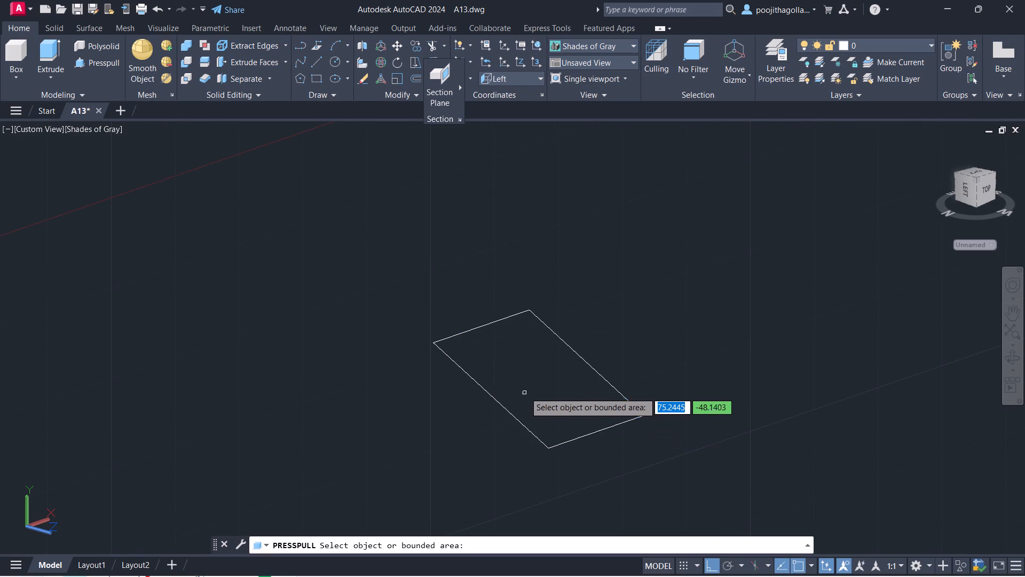
{"action": "left_click_drag", "start_coordinate": [525, 392], "coordinate": [518, 384]}
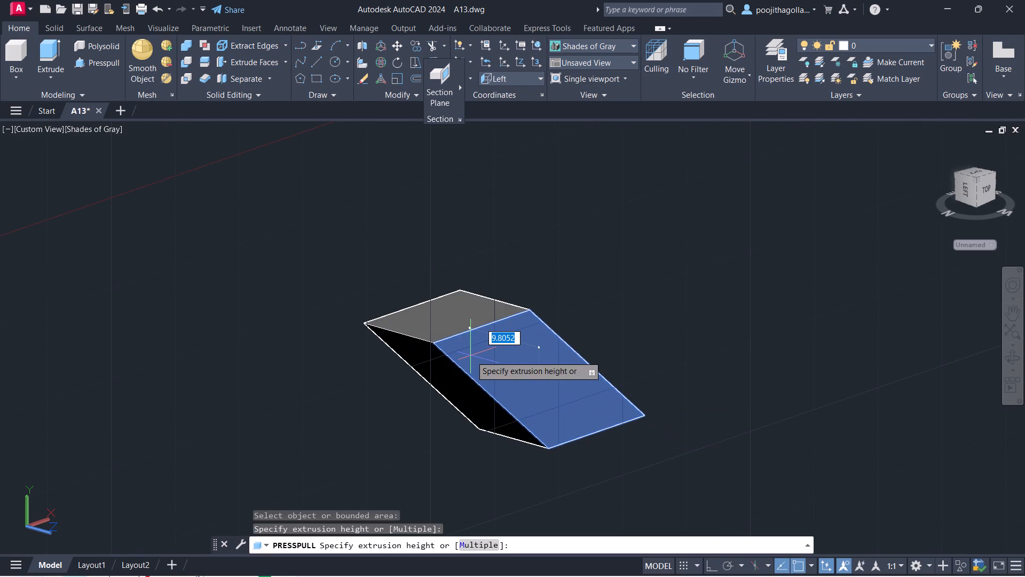
{"action": "type", "text": "18"}
{"action": "key", "text": "Return"}
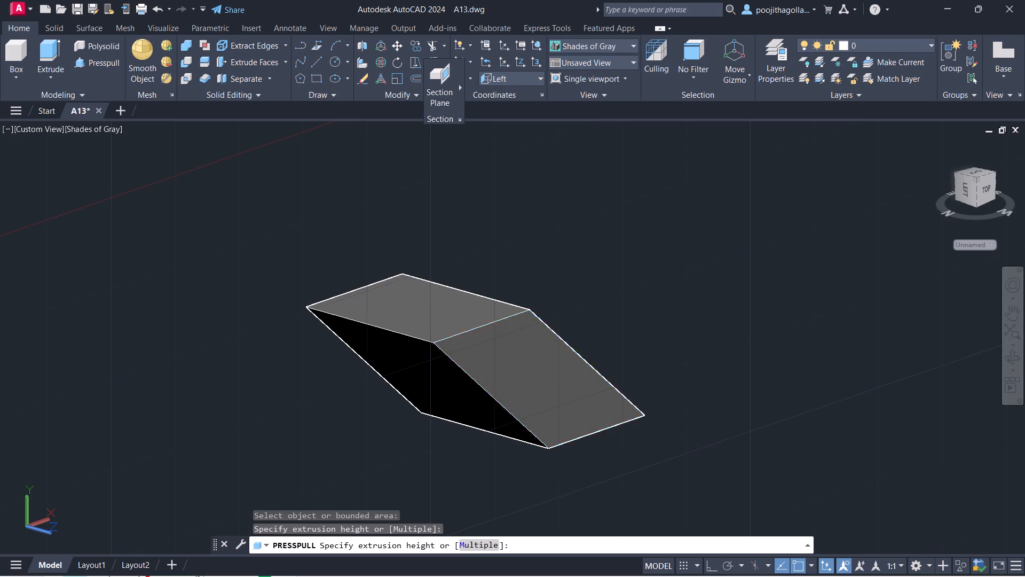
{"action": "key", "text": "Escape"}
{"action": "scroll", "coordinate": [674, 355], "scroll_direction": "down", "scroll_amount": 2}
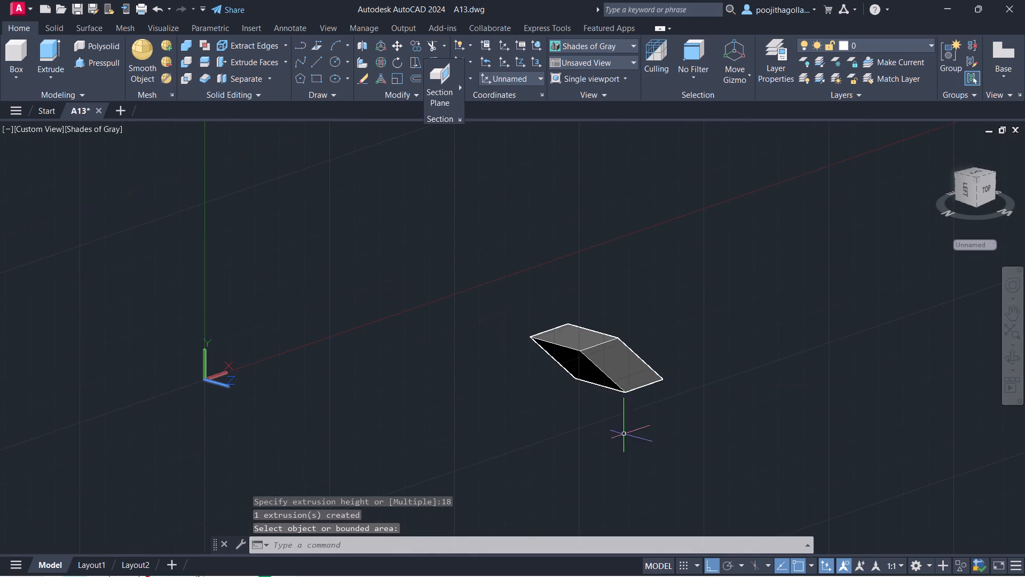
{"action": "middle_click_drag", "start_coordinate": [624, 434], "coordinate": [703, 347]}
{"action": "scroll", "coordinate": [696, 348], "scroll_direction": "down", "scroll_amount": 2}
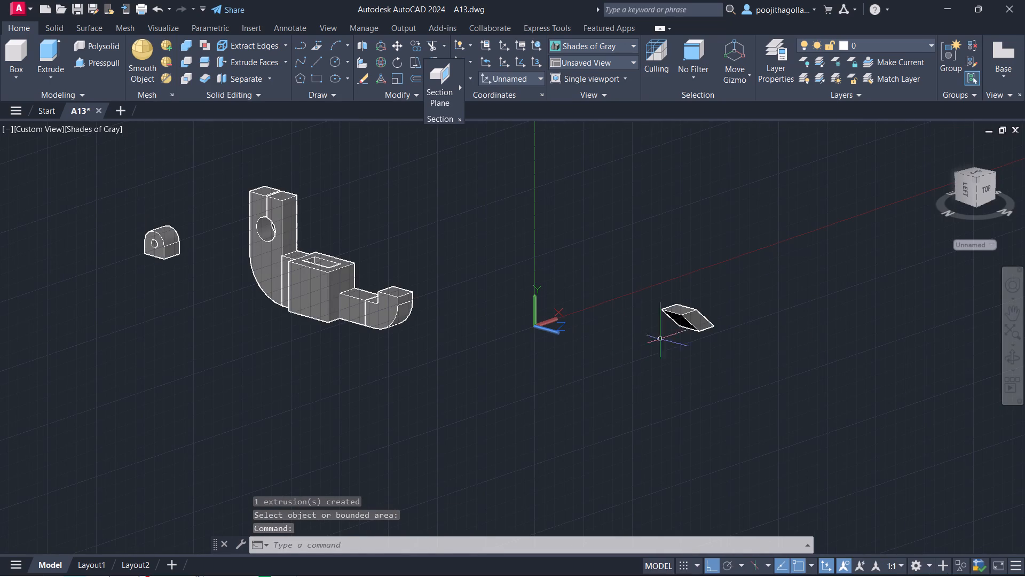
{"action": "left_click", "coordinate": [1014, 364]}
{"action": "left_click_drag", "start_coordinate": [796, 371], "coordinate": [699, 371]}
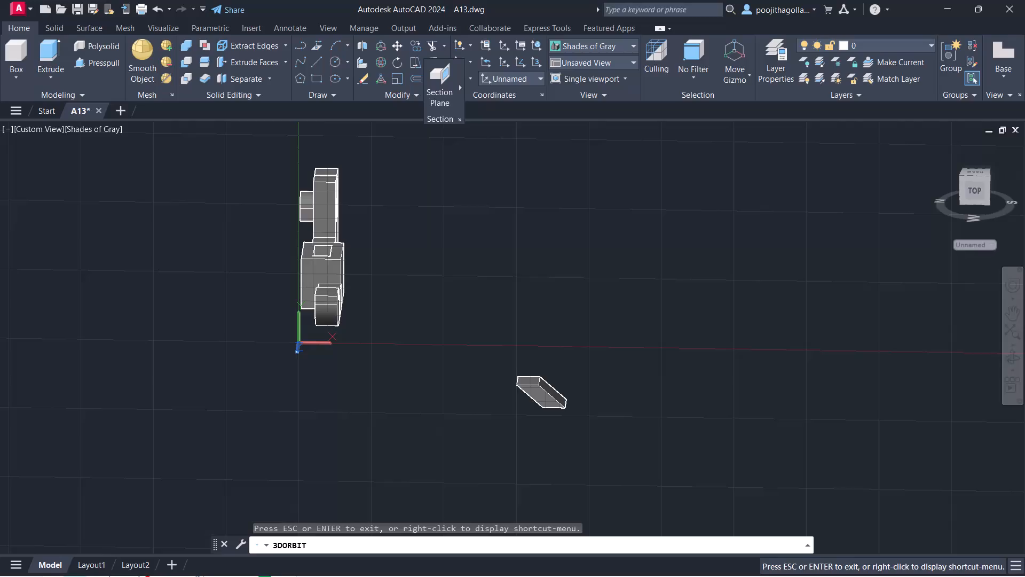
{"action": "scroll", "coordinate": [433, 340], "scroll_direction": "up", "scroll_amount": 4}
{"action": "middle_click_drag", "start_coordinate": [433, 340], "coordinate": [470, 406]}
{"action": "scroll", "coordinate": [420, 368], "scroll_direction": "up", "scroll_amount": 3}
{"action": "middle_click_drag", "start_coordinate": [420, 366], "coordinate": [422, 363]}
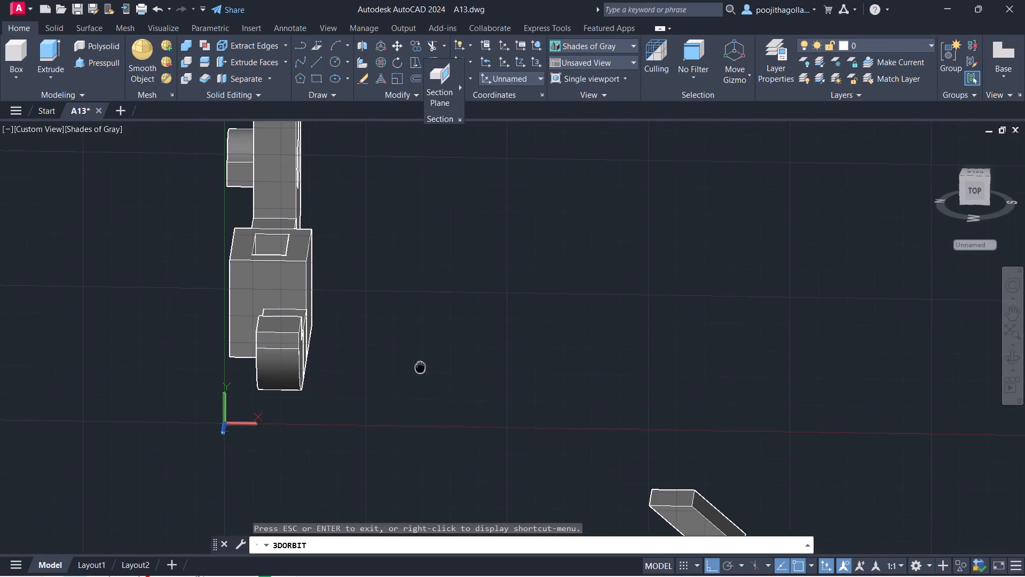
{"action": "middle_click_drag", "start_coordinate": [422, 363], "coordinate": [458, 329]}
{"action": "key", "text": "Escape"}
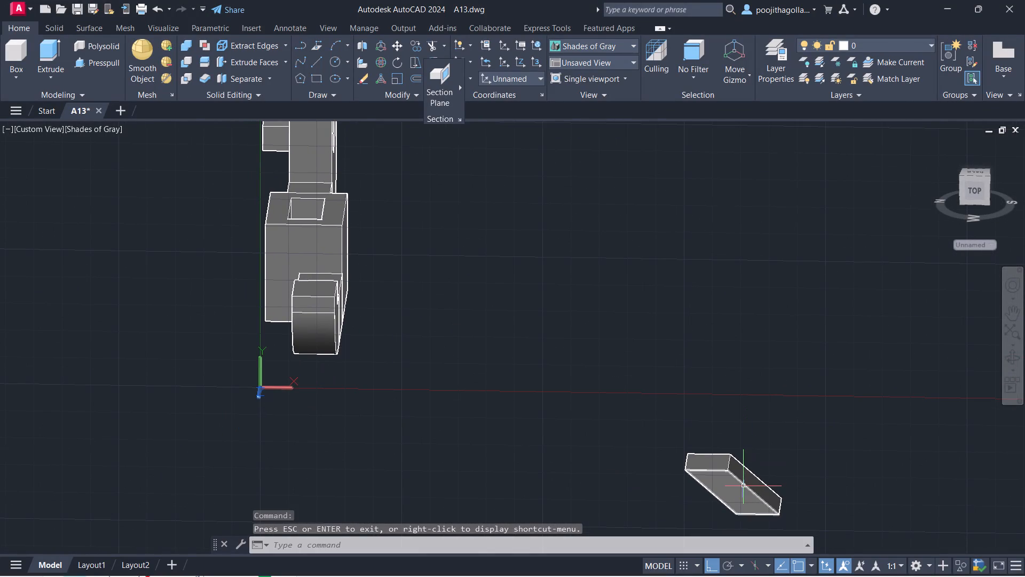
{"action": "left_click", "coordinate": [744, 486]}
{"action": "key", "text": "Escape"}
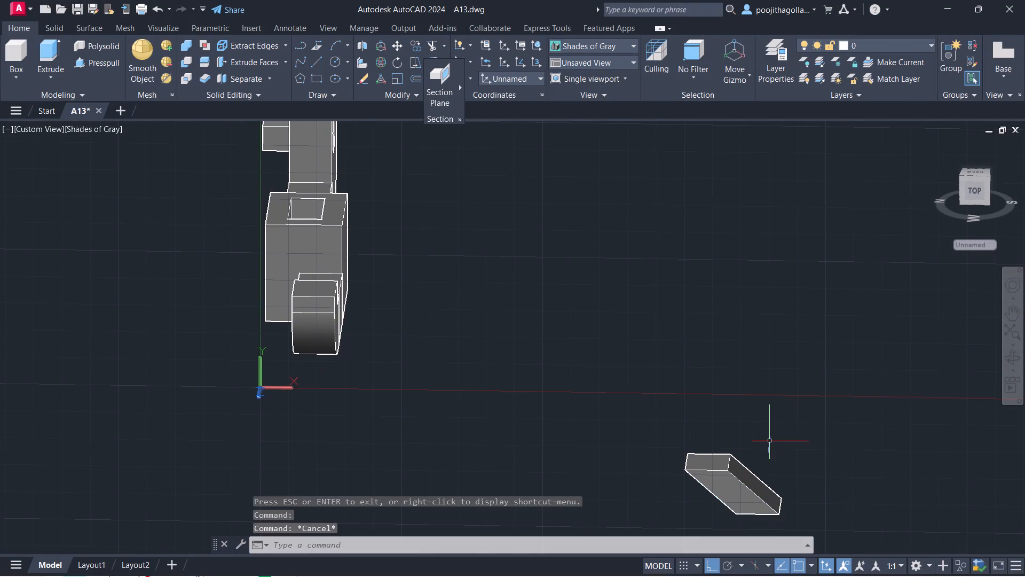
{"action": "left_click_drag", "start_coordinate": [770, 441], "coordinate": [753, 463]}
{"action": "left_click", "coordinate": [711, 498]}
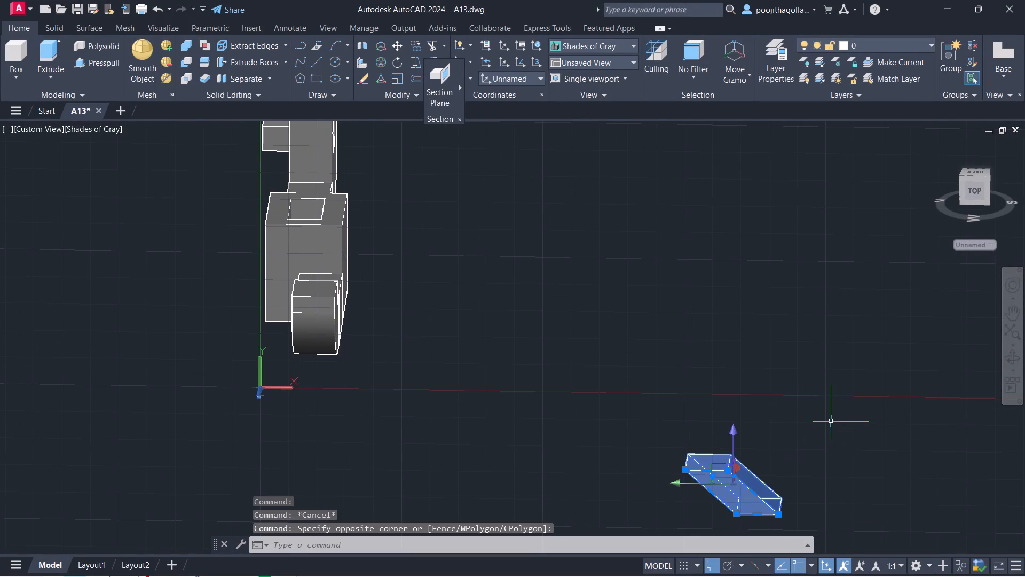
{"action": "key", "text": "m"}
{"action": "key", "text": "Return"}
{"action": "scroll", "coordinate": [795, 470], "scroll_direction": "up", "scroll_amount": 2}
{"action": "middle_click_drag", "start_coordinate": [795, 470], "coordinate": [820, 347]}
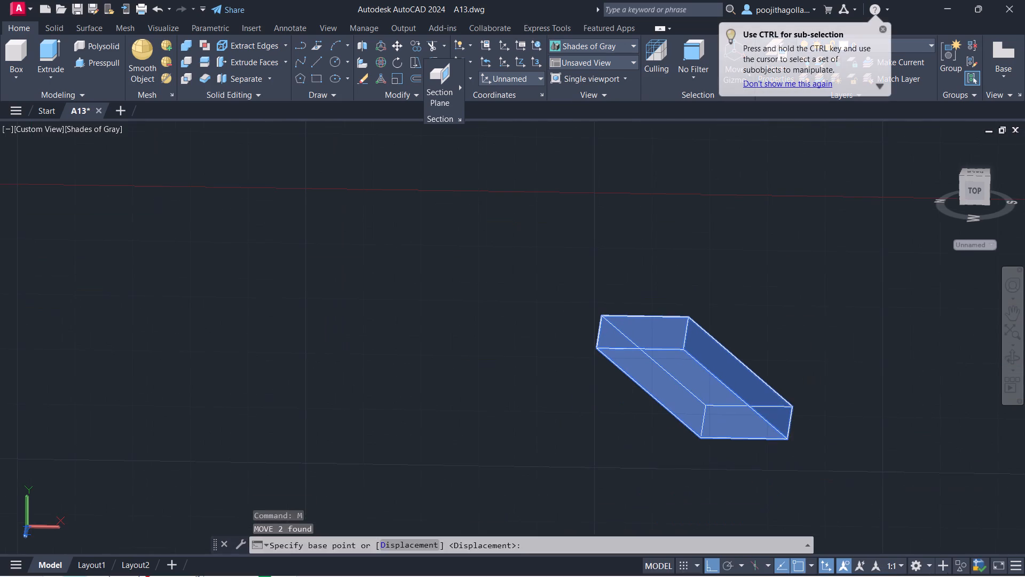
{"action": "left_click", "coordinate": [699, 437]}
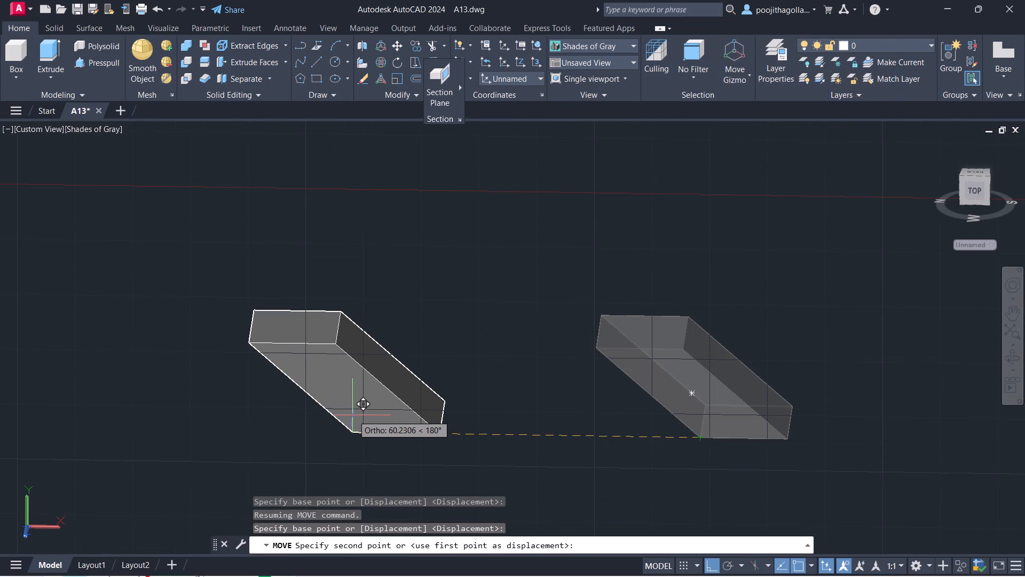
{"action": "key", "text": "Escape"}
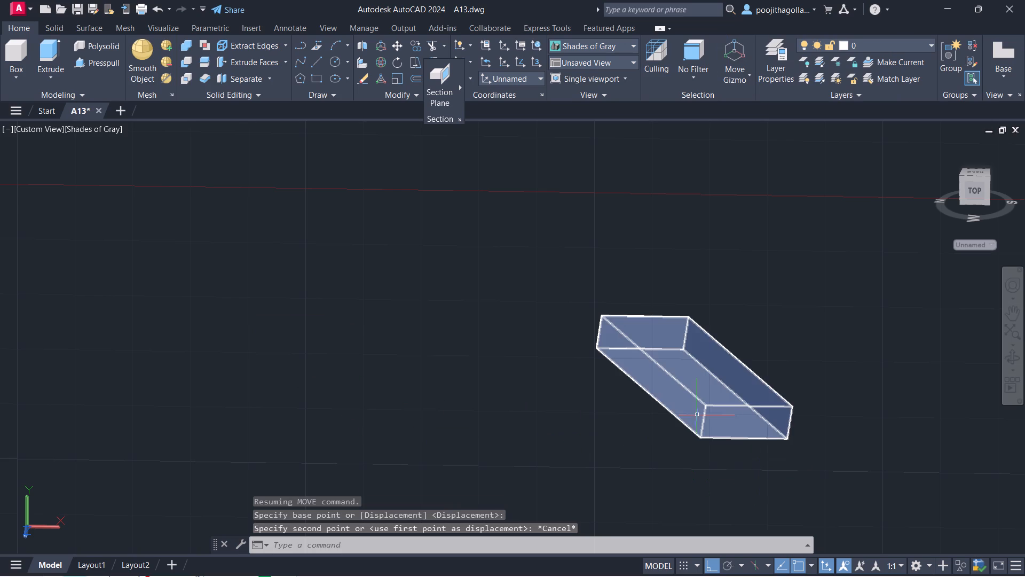
Move the slanted parallelogram solid by its lower front corner onto the matching top corner of the small hook's upturned end.
{"action": "left_click", "coordinate": [691, 418]}
{"action": "key", "text": "m"}
{"action": "key", "text": "Return"}
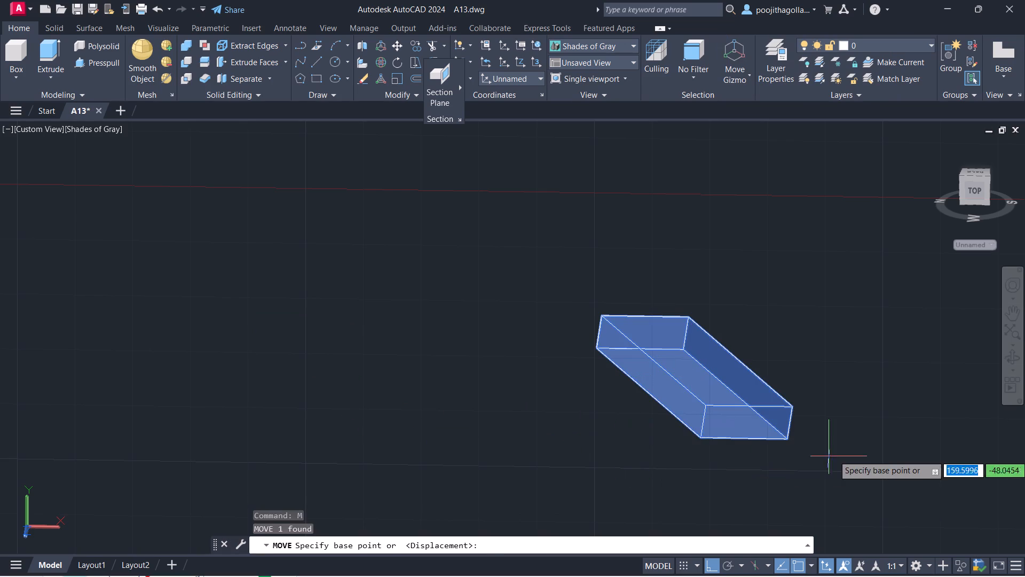
{"action": "left_click", "coordinate": [785, 435]}
{"action": "scroll", "coordinate": [350, 341], "scroll_direction": "up", "scroll_amount": 1}
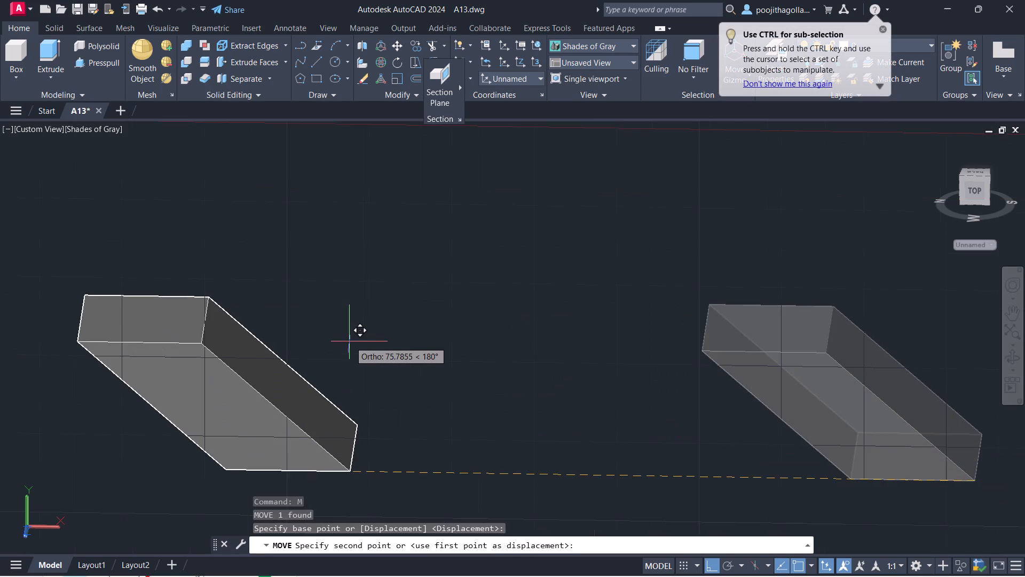
{"action": "middle_click_drag", "start_coordinate": [350, 341], "coordinate": [606, 372]}
{"action": "scroll", "coordinate": [350, 341], "scroll_direction": "up", "scroll_amount": 1}
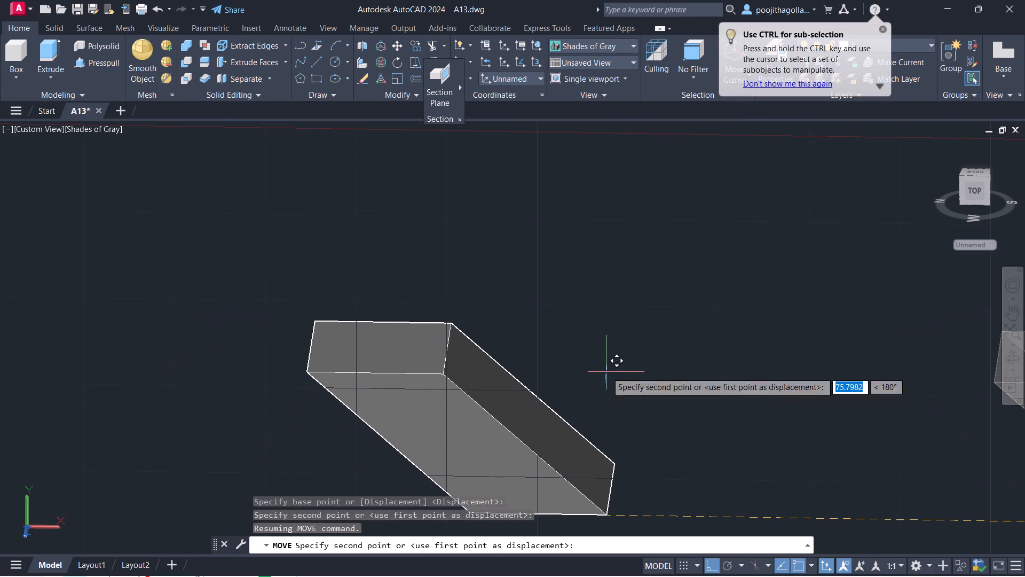
{"action": "middle_click_drag", "start_coordinate": [434, 378], "coordinate": [545, 305]}
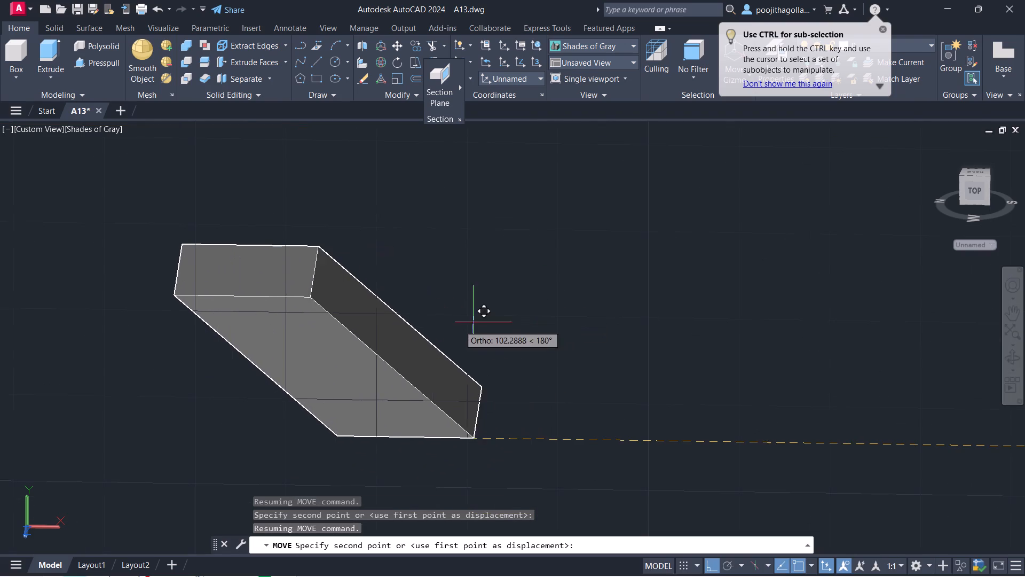
{"action": "middle_click_drag", "start_coordinate": [424, 333], "coordinate": [698, 336]}
{"action": "scroll", "coordinate": [380, 326], "scroll_direction": "down", "scroll_amount": 4}
{"action": "middle_click_drag", "start_coordinate": [378, 326], "coordinate": [401, 356]}
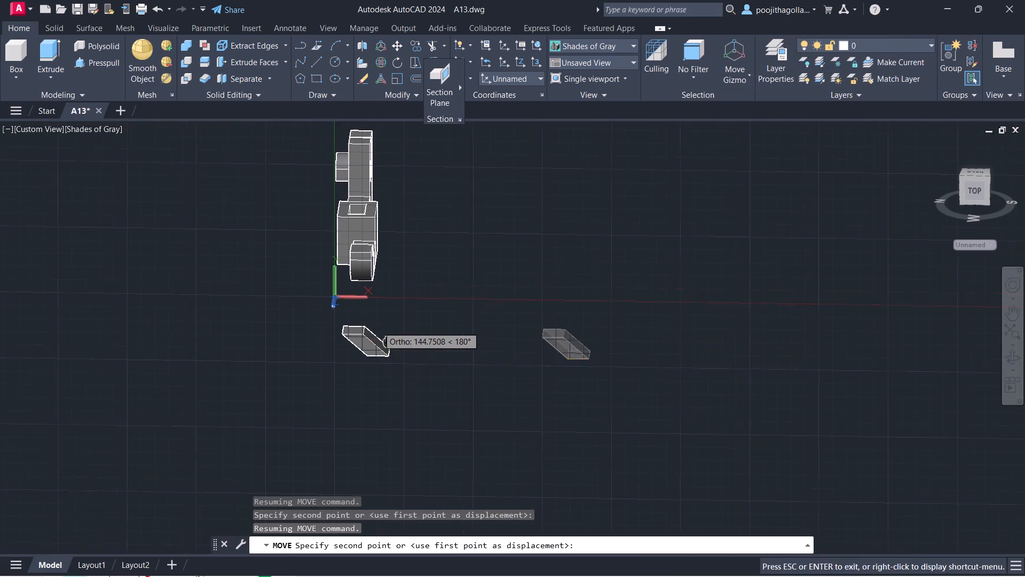
{"action": "middle_click_drag", "start_coordinate": [401, 356], "coordinate": [412, 373]}
{"action": "scroll", "coordinate": [392, 287], "scroll_direction": "up", "scroll_amount": 4}
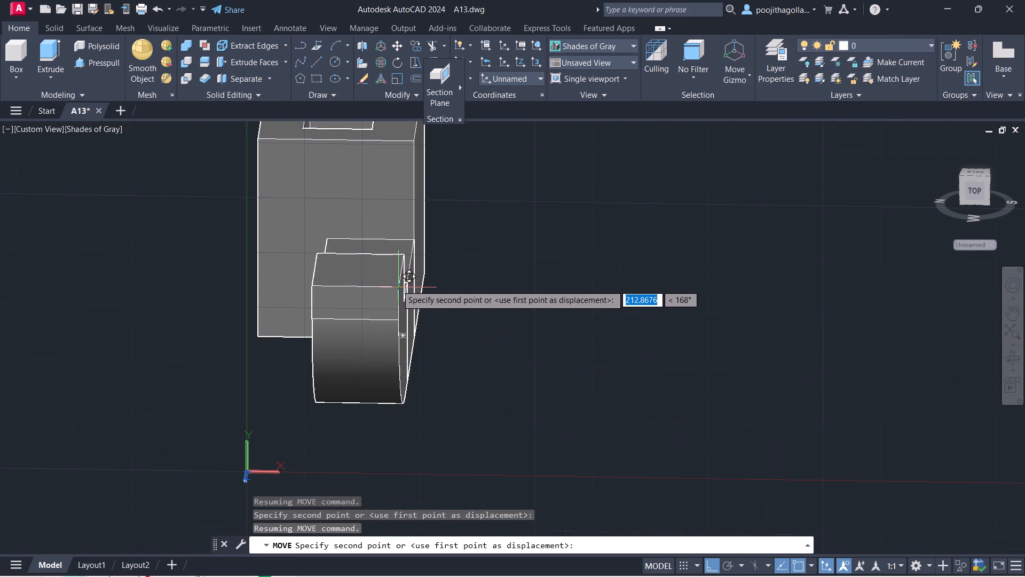
{"action": "left_click", "coordinate": [397, 287]}
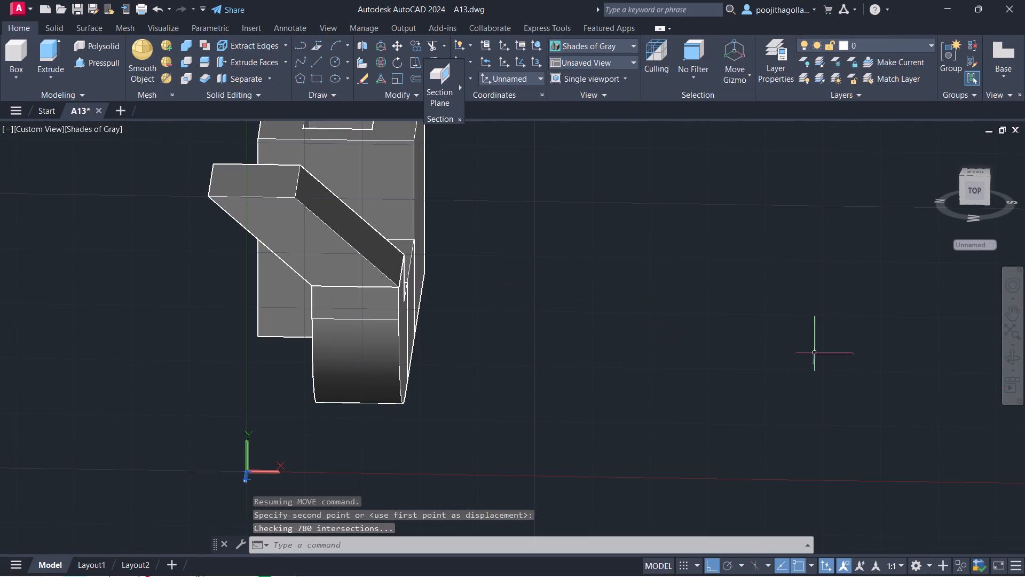
Move the rounded lug with the hole by its bottom front corner onto the matching top corner of the slanted solid.
{"action": "left_click", "coordinate": [1013, 362]}
{"action": "left_click_drag", "start_coordinate": [764, 365], "coordinate": [600, 375]}
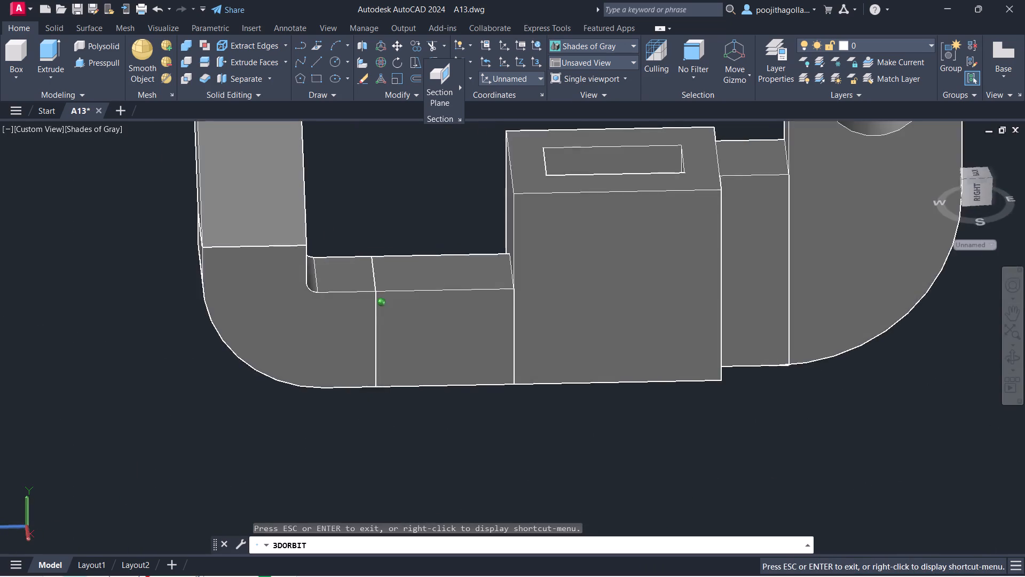
{"action": "left_click_drag", "start_coordinate": [600, 375], "coordinate": [676, 394]}
{"action": "scroll", "coordinate": [479, 282], "scroll_direction": "down", "scroll_amount": 3}
{"action": "middle_click_drag", "start_coordinate": [477, 285], "coordinate": [478, 439]}
{"action": "scroll", "coordinate": [478, 413], "scroll_direction": "down", "scroll_amount": 2}
{"action": "middle_click_drag", "start_coordinate": [510, 406], "coordinate": [504, 411]}
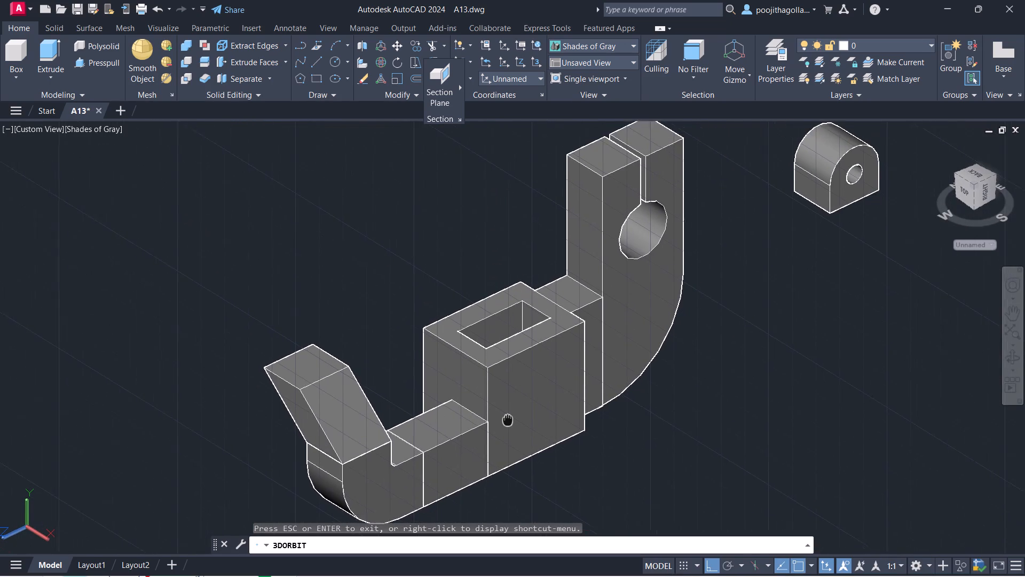
{"action": "middle_click_drag", "start_coordinate": [504, 411], "coordinate": [497, 401]}
{"action": "scroll", "coordinate": [637, 339], "scroll_direction": "down", "scroll_amount": 1}
{"action": "middle_click_drag", "start_coordinate": [672, 340], "coordinate": [665, 389]}
{"action": "key", "text": "Escape"}
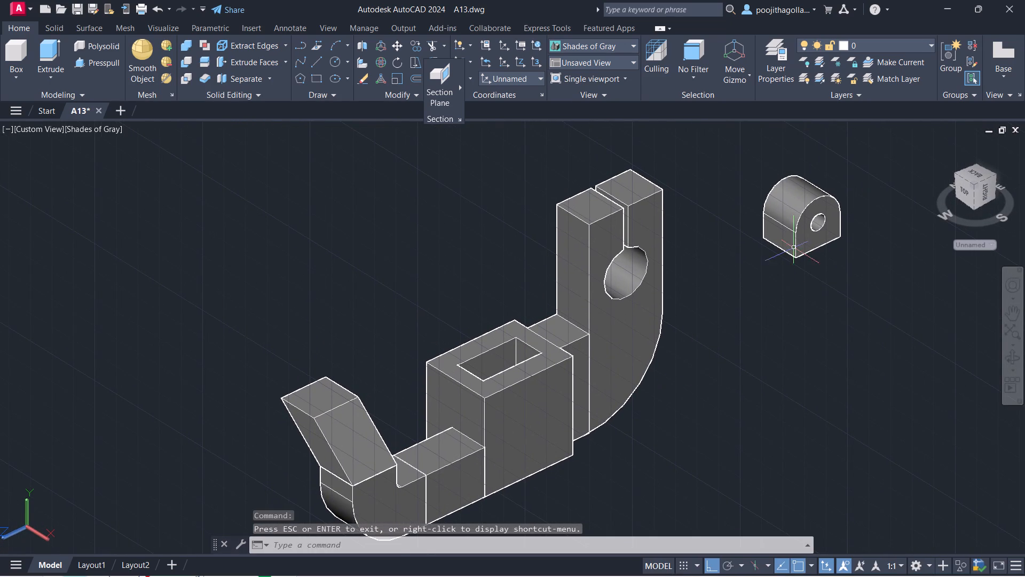
{"action": "left_click_drag", "start_coordinate": [862, 161], "coordinate": [861, 166]}
{"action": "left_click", "coordinate": [764, 289]}
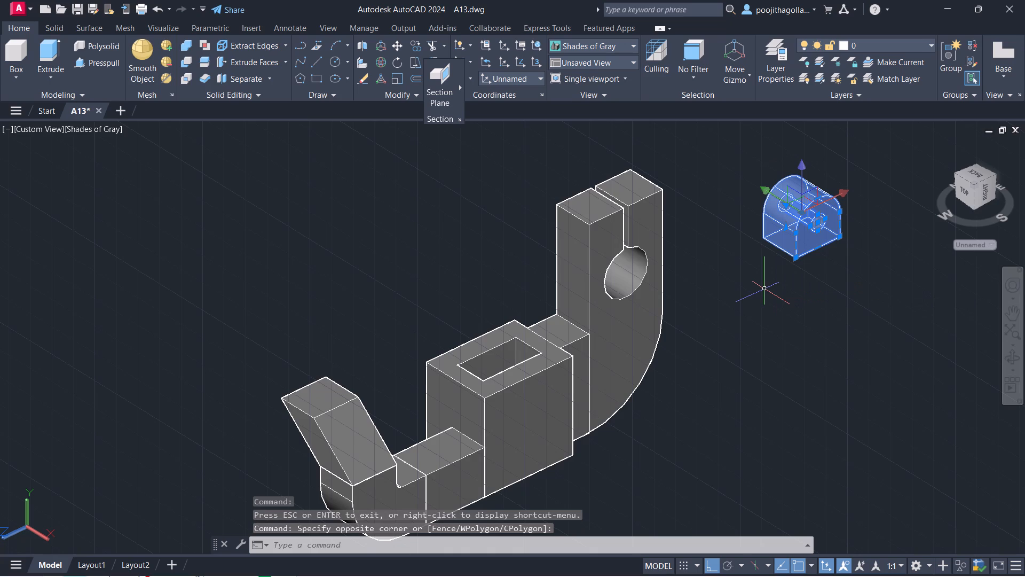
{"action": "key", "text": "m"}
{"action": "key", "text": "Return"}
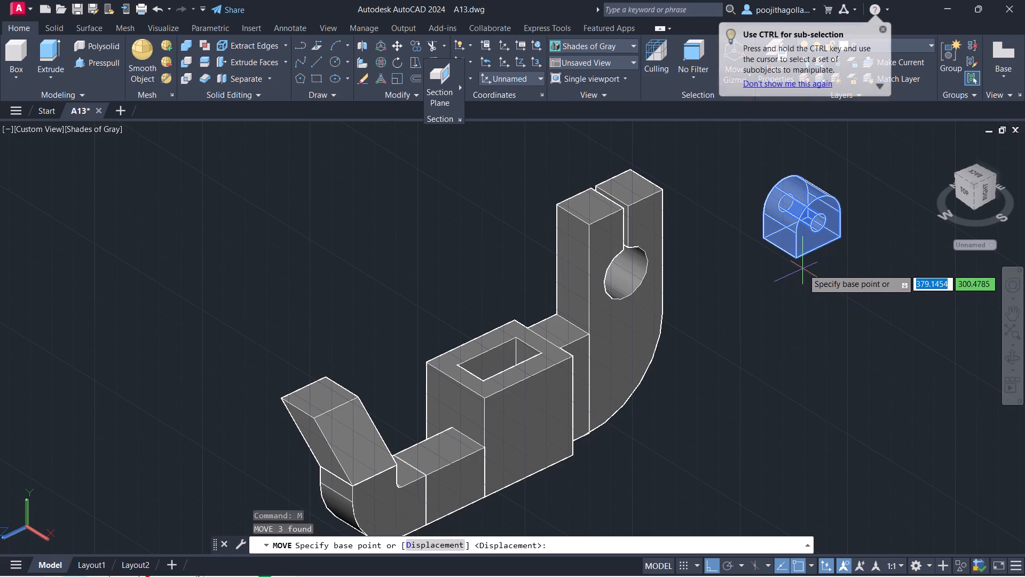
{"action": "left_click", "coordinate": [797, 254]}
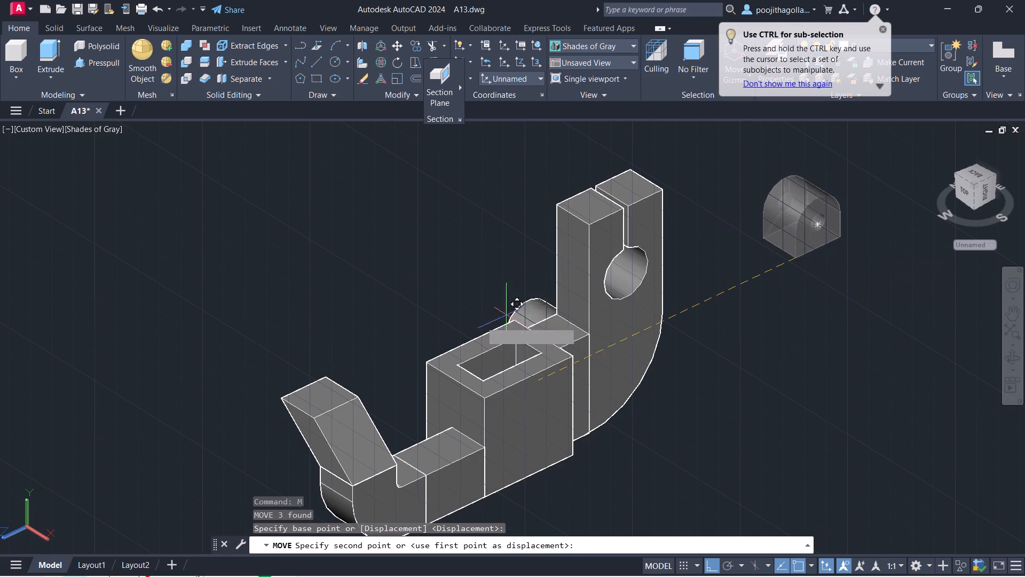
{"action": "scroll", "coordinate": [362, 347], "scroll_direction": "up", "scroll_amount": 3}
{"action": "middle_click_drag", "start_coordinate": [363, 347], "coordinate": [508, 135]}
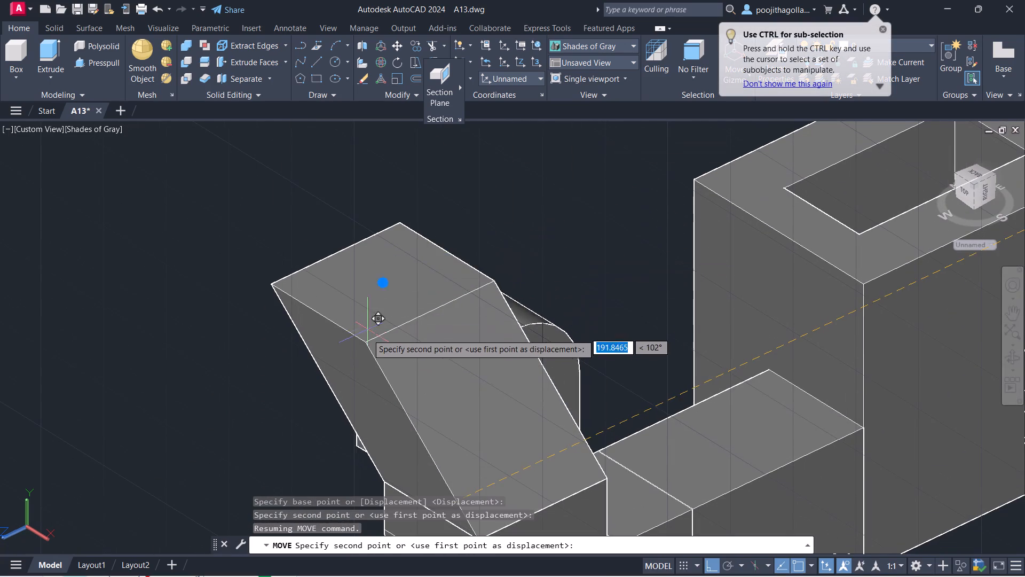
{"action": "left_click", "coordinate": [364, 344]}
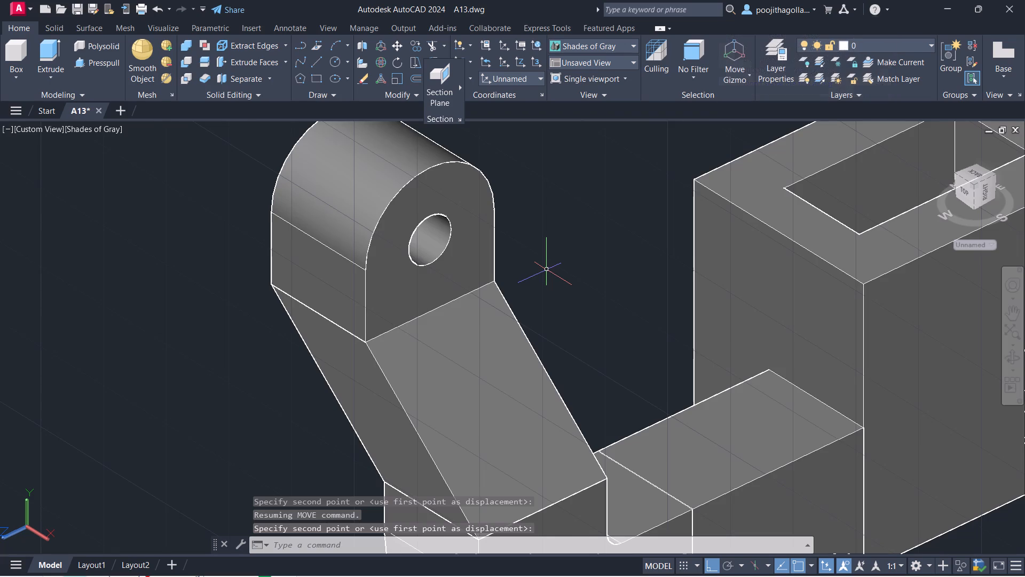
Examine the assembled part with the slanted arm and rounded lug in place.
{"action": "scroll", "coordinate": [547, 270], "scroll_direction": "down", "scroll_amount": 3}
{"action": "middle_click_drag", "start_coordinate": [571, 277], "coordinate": [544, 293]}
{"action": "key", "text": "Escape"}
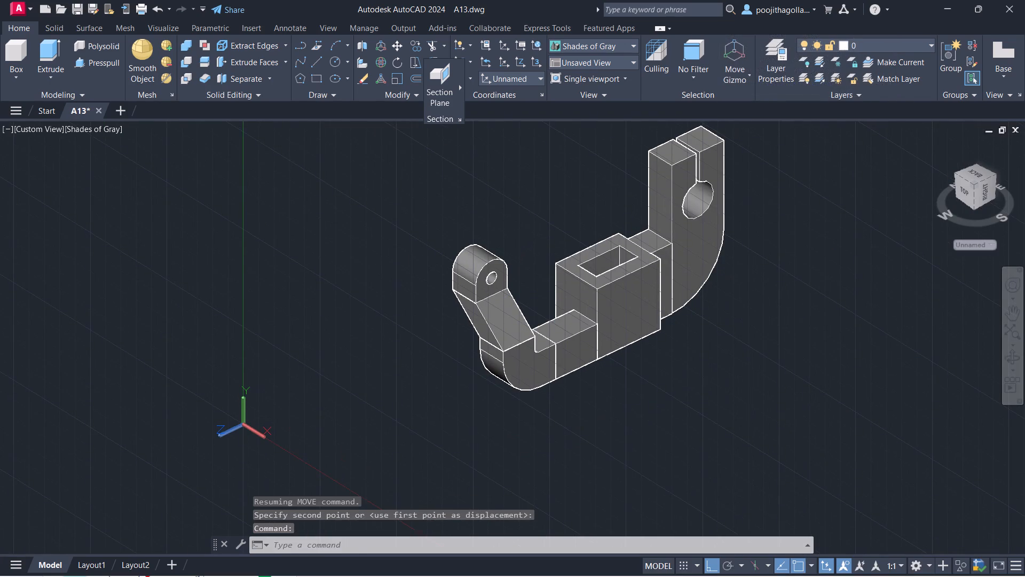
{"action": "scroll", "coordinate": [635, 268], "scroll_direction": "down", "scroll_amount": 1}
{"action": "middle_click_drag", "start_coordinate": [652, 270], "coordinate": [638, 307]}
{"action": "scroll", "coordinate": [636, 307], "scroll_direction": "up", "scroll_amount": 2}
{"action": "middle_click_drag", "start_coordinate": [613, 290], "coordinate": [594, 278]}
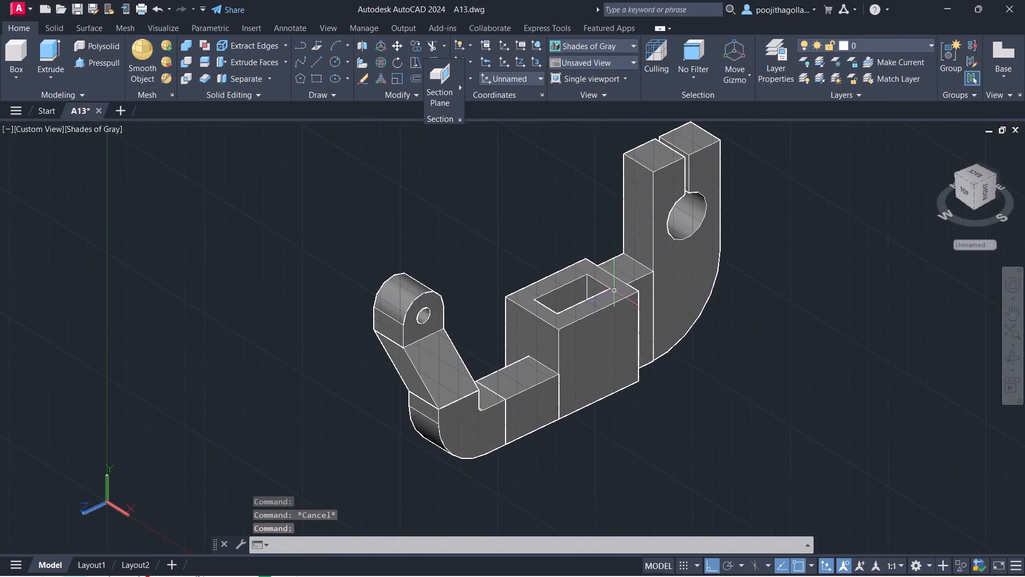
{"action": "middle_click_drag", "start_coordinate": [594, 278], "coordinate": [564, 303]}
{"action": "scroll", "coordinate": [566, 303], "scroll_direction": "down", "scroll_amount": 1}
{"action": "middle_click_drag", "start_coordinate": [566, 301], "coordinate": [516, 308]}
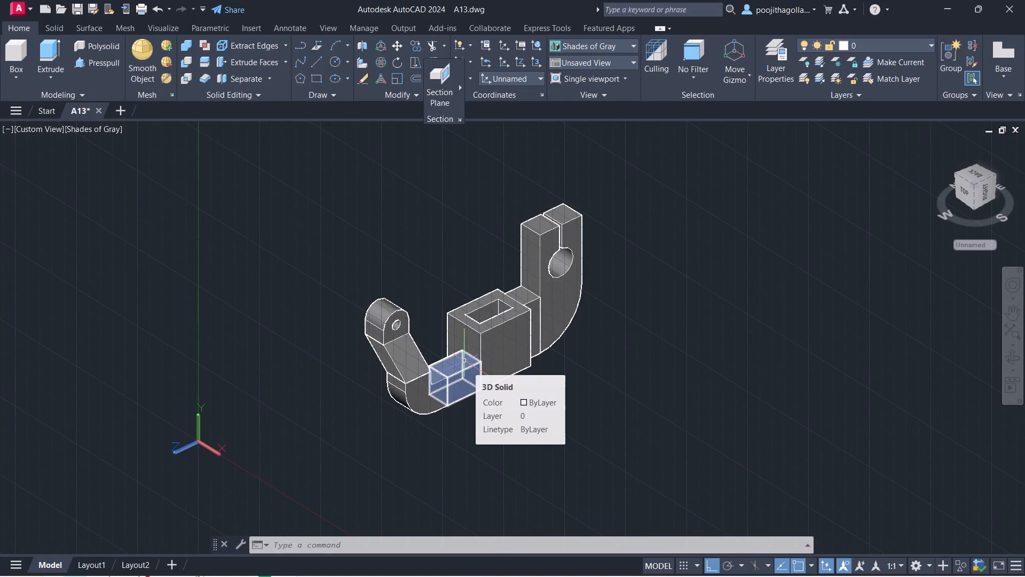
{"action": "middle_click_drag", "start_coordinate": [484, 308], "coordinate": [506, 362]}
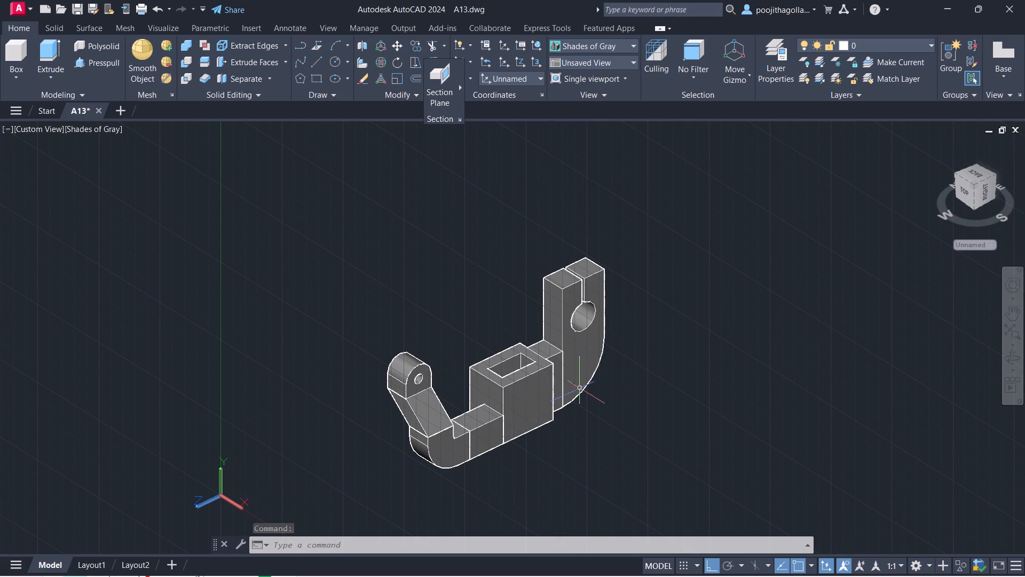
{"action": "middle_click_drag", "start_coordinate": [574, 388], "coordinate": [631, 325]}
{"action": "scroll", "coordinate": [576, 323], "scroll_direction": "up", "scroll_amount": 1}
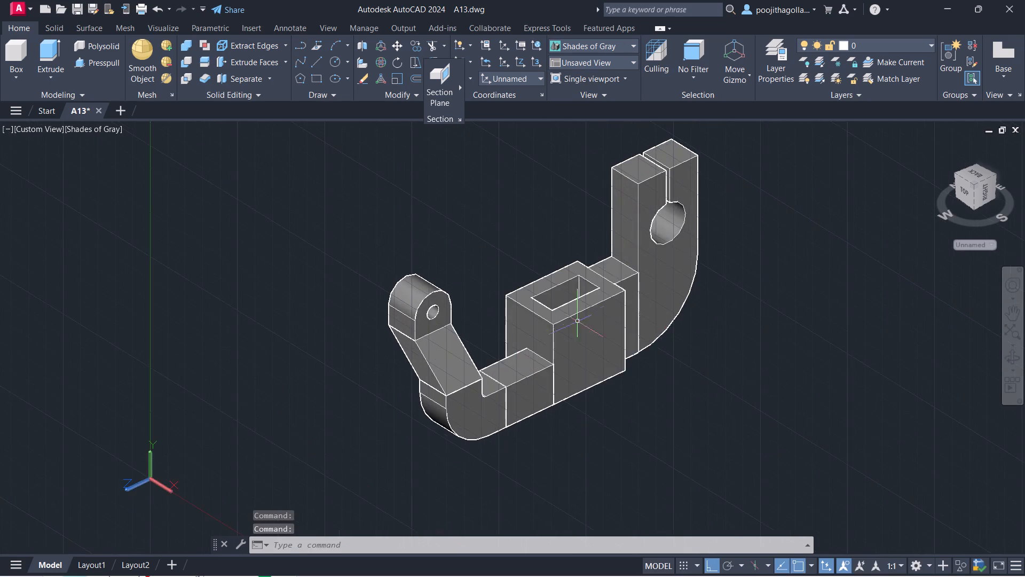
{"action": "middle_click_drag", "start_coordinate": [590, 313], "coordinate": [548, 346]}
{"action": "scroll", "coordinate": [548, 346], "scroll_direction": "up", "scroll_amount": 1}
Union all the assembled solids into one solid, leaving out the loose parallelogram outline.
{"action": "type", "text": "um"}
{"action": "key", "text": "BackSpace"}
{"action": "type", "text": "ni"}
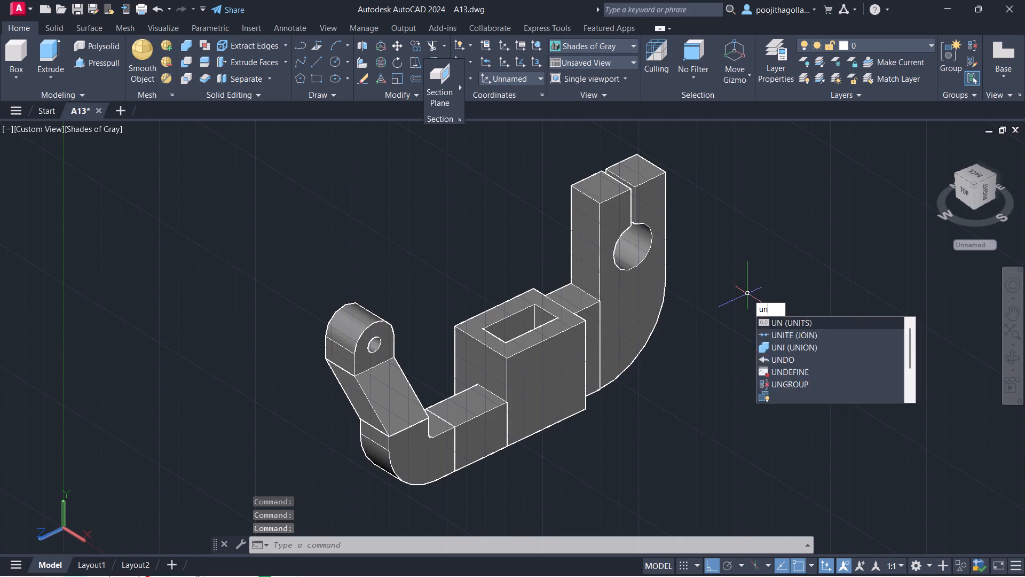
{"action": "key", "text": "Return"}
{"action": "scroll", "coordinate": [737, 279], "scroll_direction": "down", "scroll_amount": 2}
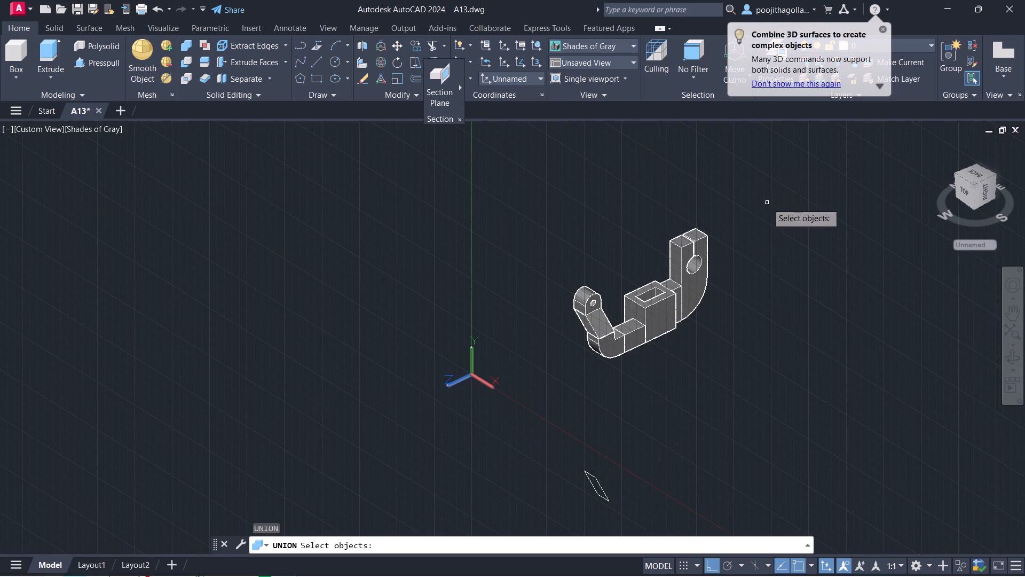
{"action": "left_click", "coordinate": [767, 206]}
{"action": "left_click", "coordinate": [530, 380]}
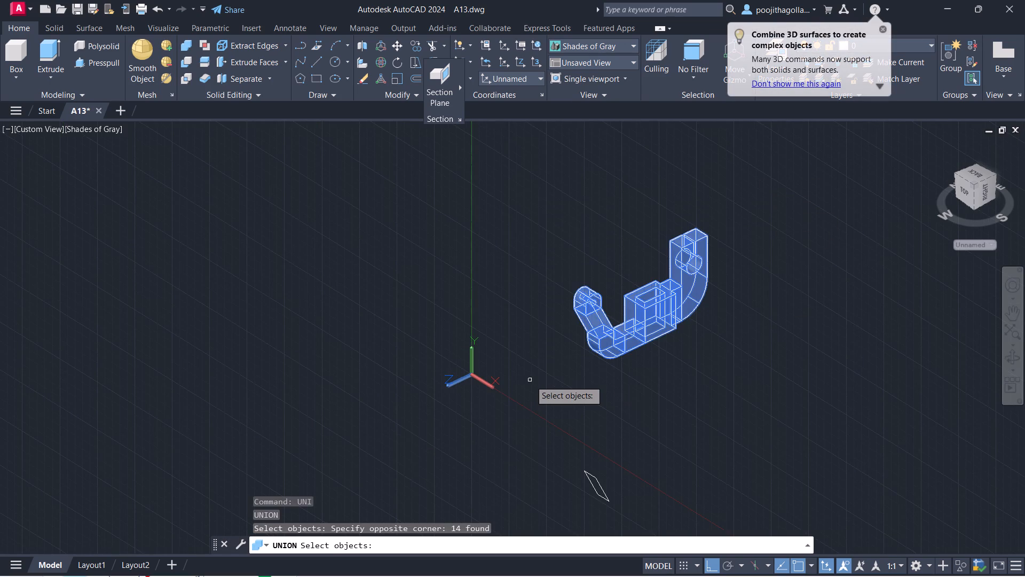
{"action": "key", "text": "Return"}
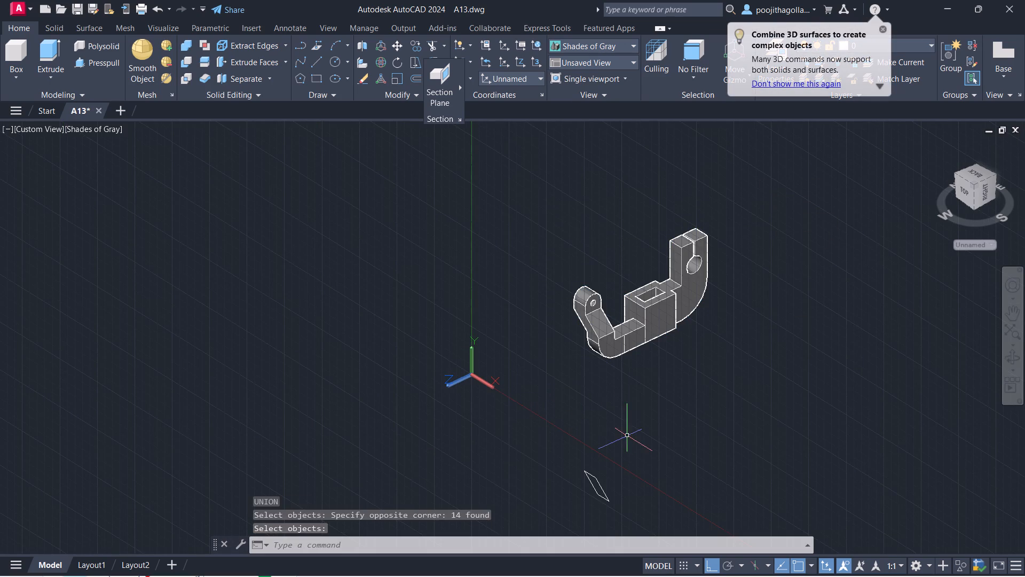
{"action": "scroll", "coordinate": [630, 397], "scroll_direction": "up", "scroll_amount": 4}
{"action": "middle_click_drag", "start_coordinate": [651, 148], "coordinate": [646, 311]}
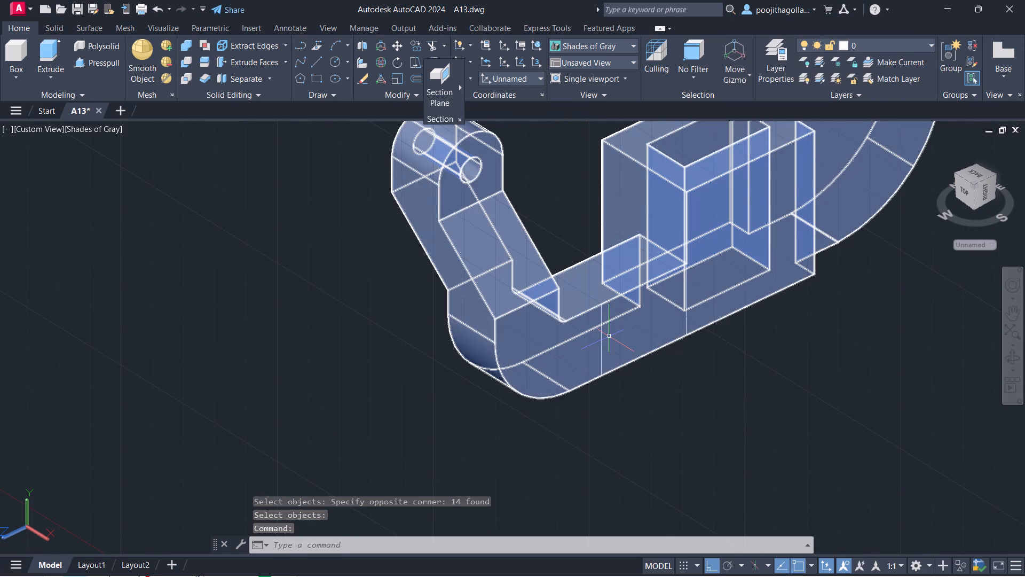
Delete the leftover hook profile outline and the short vertical line below the block's corner from the united solid's front face.
{"action": "scroll", "coordinate": [615, 322], "scroll_direction": "up", "scroll_amount": 4}
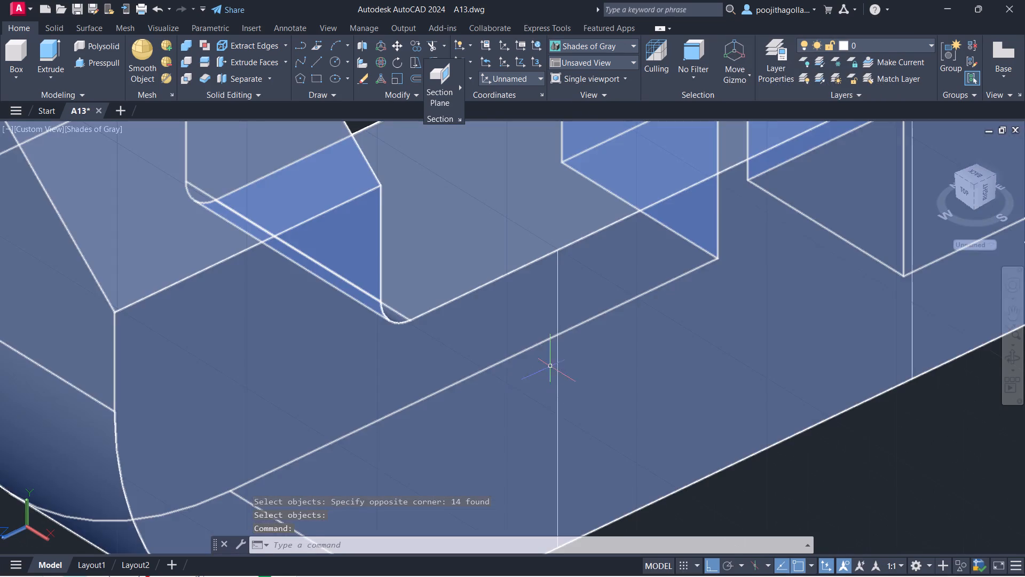
{"action": "left_click", "coordinate": [557, 360]}
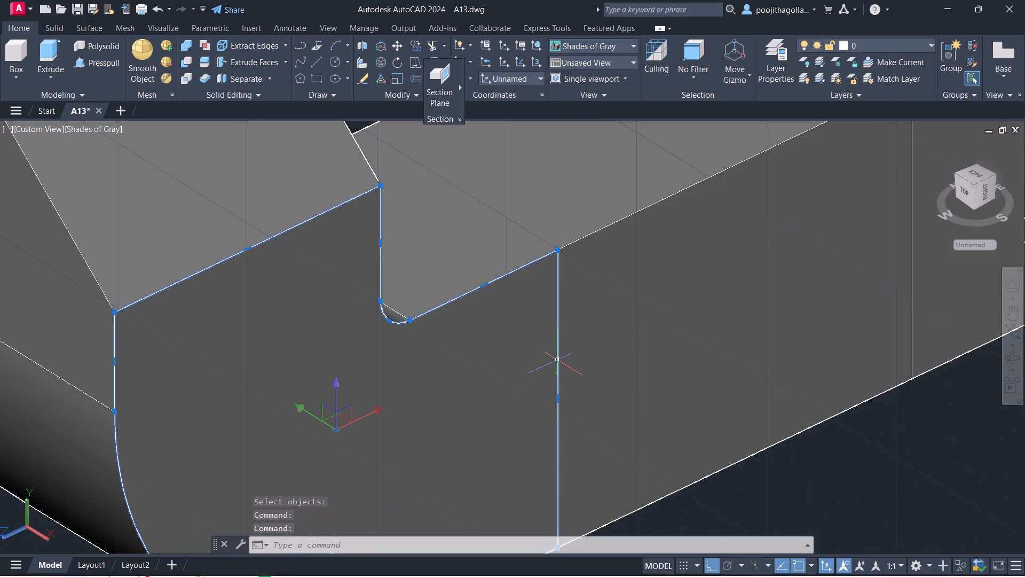
{"action": "key", "text": "Delete"}
{"action": "scroll", "coordinate": [585, 366], "scroll_direction": "down", "scroll_amount": 3}
{"action": "middle_click_drag", "start_coordinate": [640, 382], "coordinate": [633, 353]}
{"action": "left_click", "coordinate": [659, 310]}
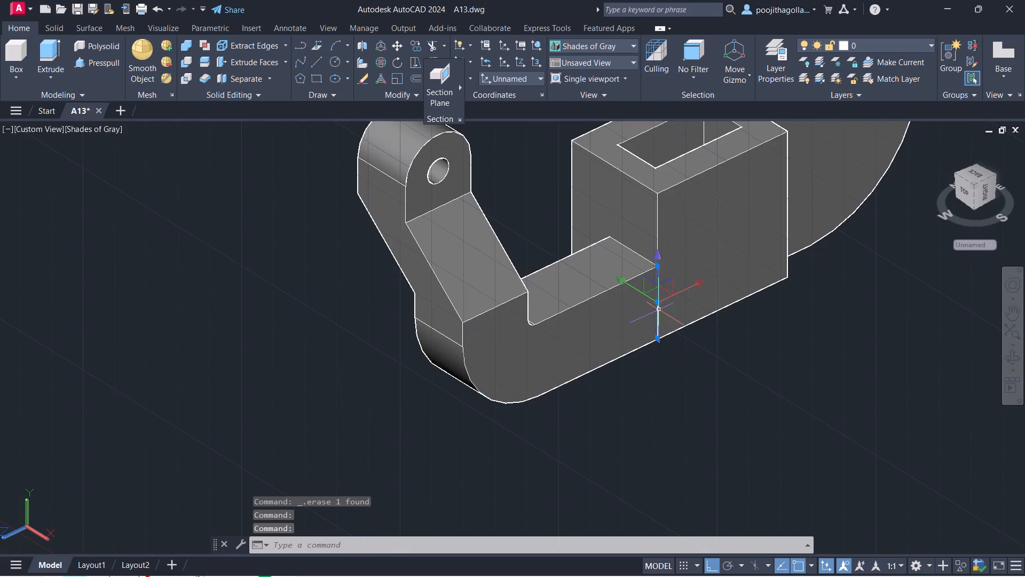
{"action": "key", "text": "Delete"}
Delete the loose parallelogram outline lying away from the united solid.
{"action": "scroll", "coordinate": [659, 310], "scroll_direction": "down", "scroll_amount": 2}
{"action": "middle_click_drag", "start_coordinate": [663, 340], "coordinate": [524, 339]}
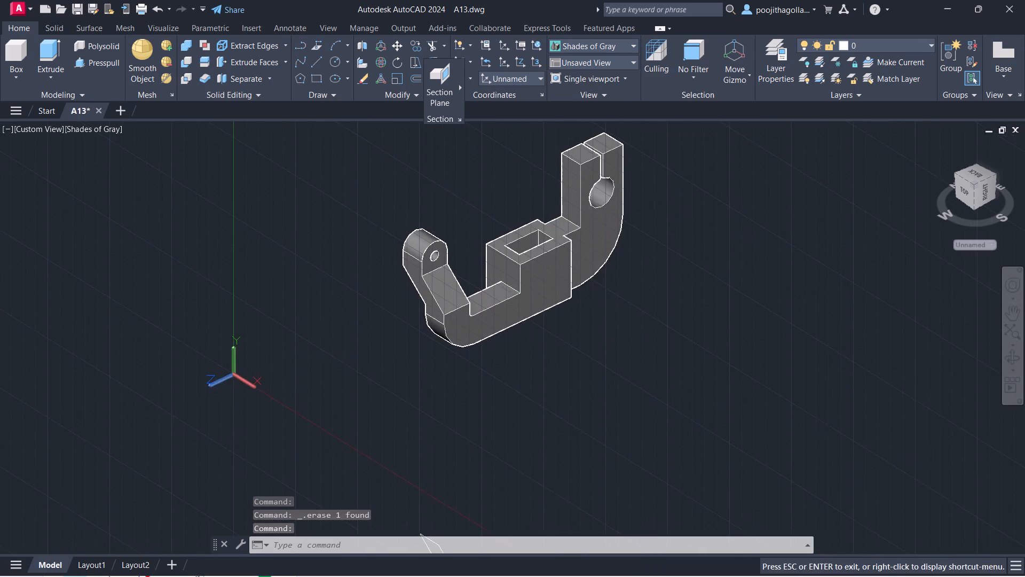
{"action": "scroll", "coordinate": [522, 334], "scroll_direction": "down", "scroll_amount": 4}
{"action": "left_click", "coordinate": [538, 371]}
{"action": "left_click", "coordinate": [496, 379]}
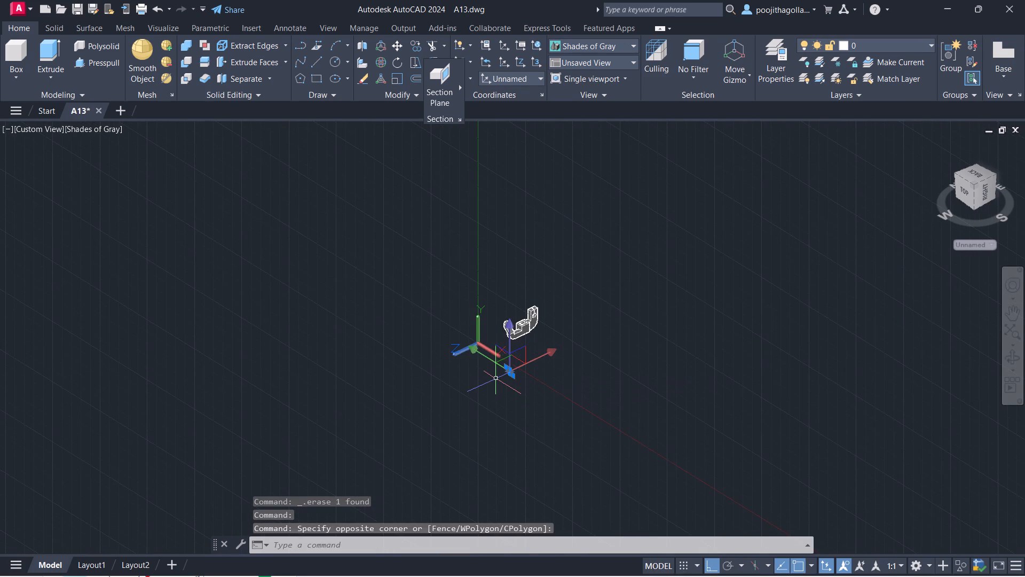
{"action": "key", "text": "Delete"}
Bring the finished solid into close view and save the A13 drawing.
{"action": "scroll", "coordinate": [469, 318], "scroll_direction": "up", "scroll_amount": 2}
{"action": "scroll", "coordinate": [628, 334], "scroll_direction": "up", "scroll_amount": 3}
{"action": "middle_click", "coordinate": [628, 335]}
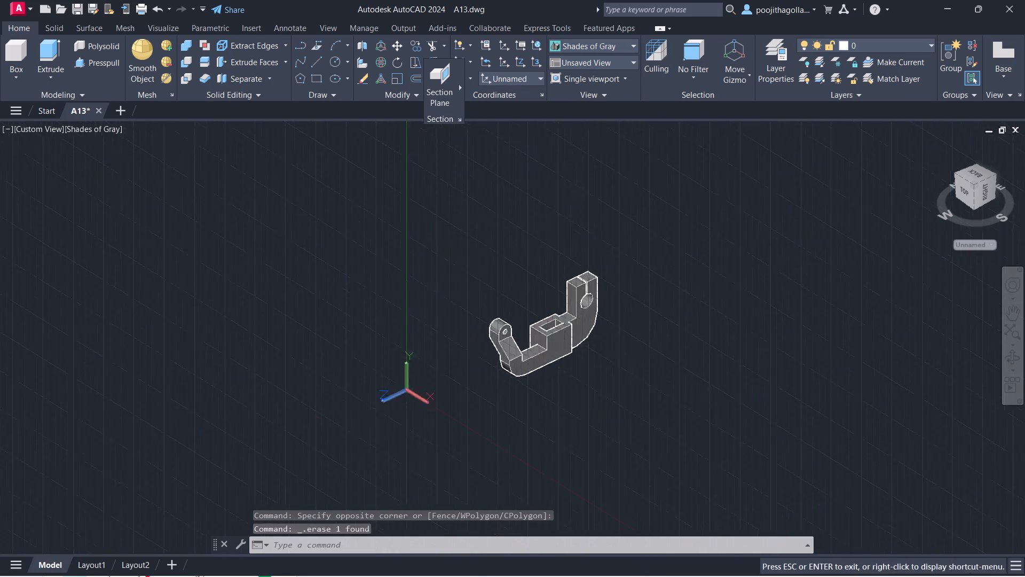
{"action": "scroll", "coordinate": [623, 337], "scroll_direction": "up", "scroll_amount": 2}
{"action": "key", "text": "ctrl+s"}
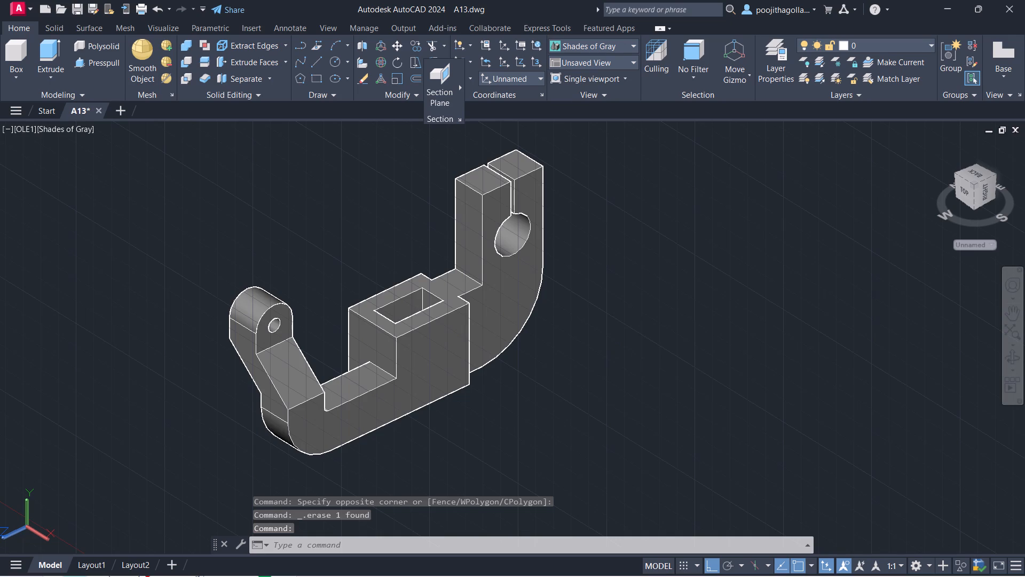
{"action": "key", "text": "ctrl+s"}
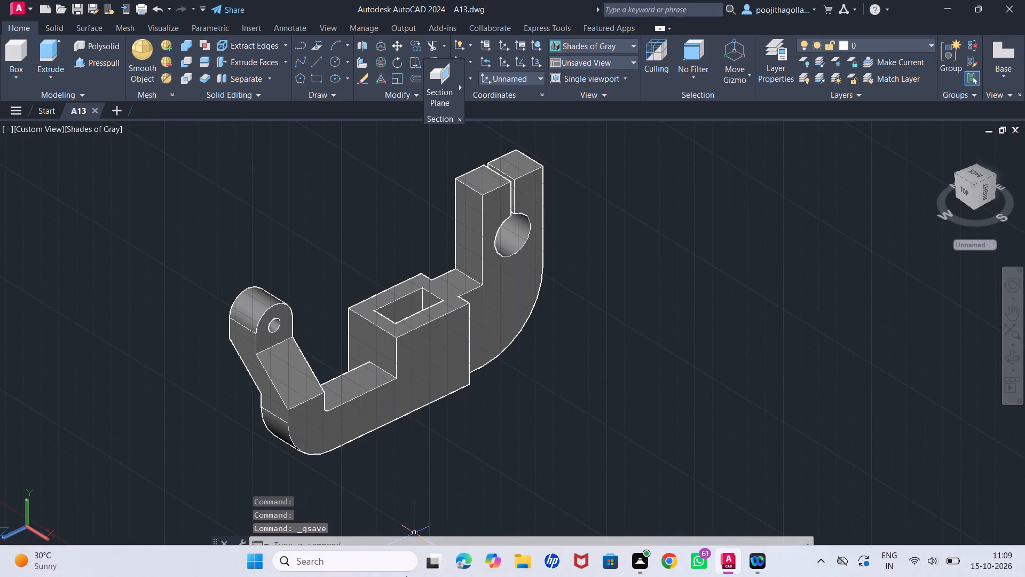
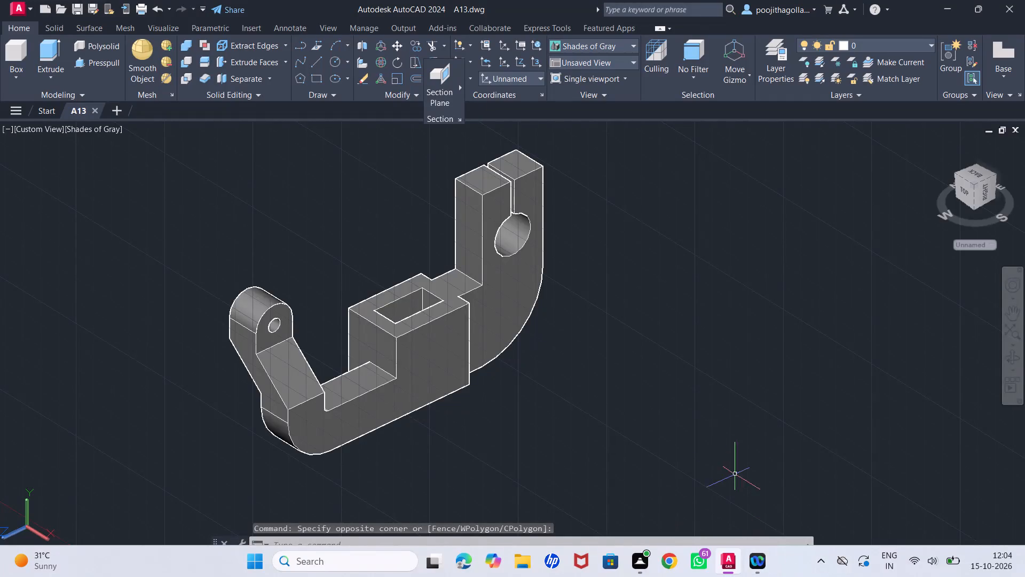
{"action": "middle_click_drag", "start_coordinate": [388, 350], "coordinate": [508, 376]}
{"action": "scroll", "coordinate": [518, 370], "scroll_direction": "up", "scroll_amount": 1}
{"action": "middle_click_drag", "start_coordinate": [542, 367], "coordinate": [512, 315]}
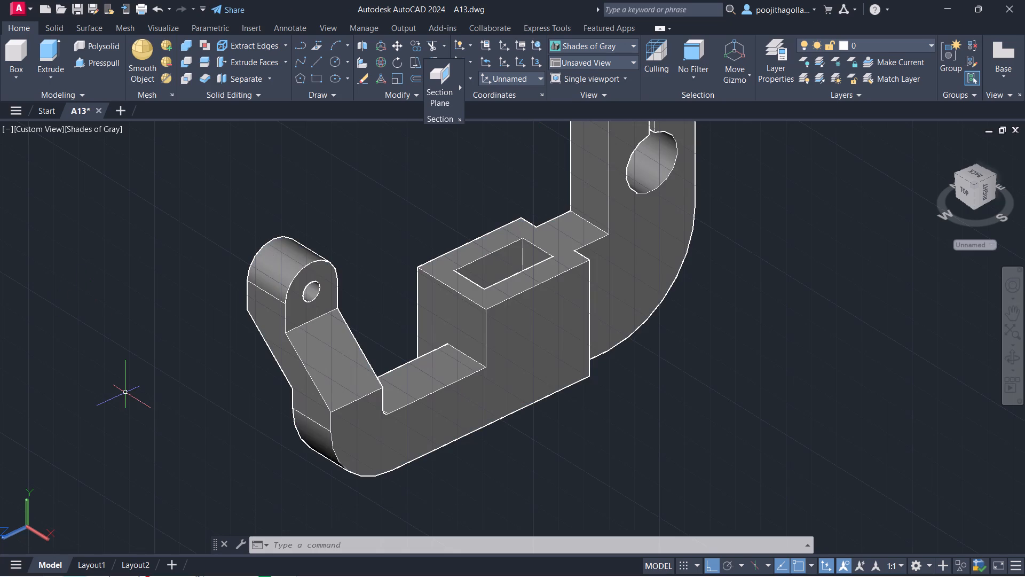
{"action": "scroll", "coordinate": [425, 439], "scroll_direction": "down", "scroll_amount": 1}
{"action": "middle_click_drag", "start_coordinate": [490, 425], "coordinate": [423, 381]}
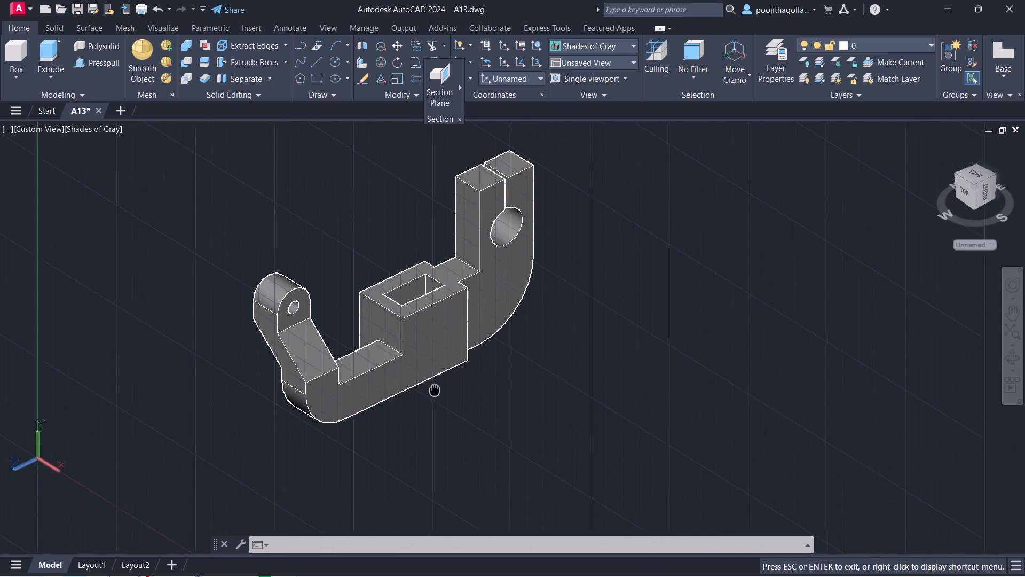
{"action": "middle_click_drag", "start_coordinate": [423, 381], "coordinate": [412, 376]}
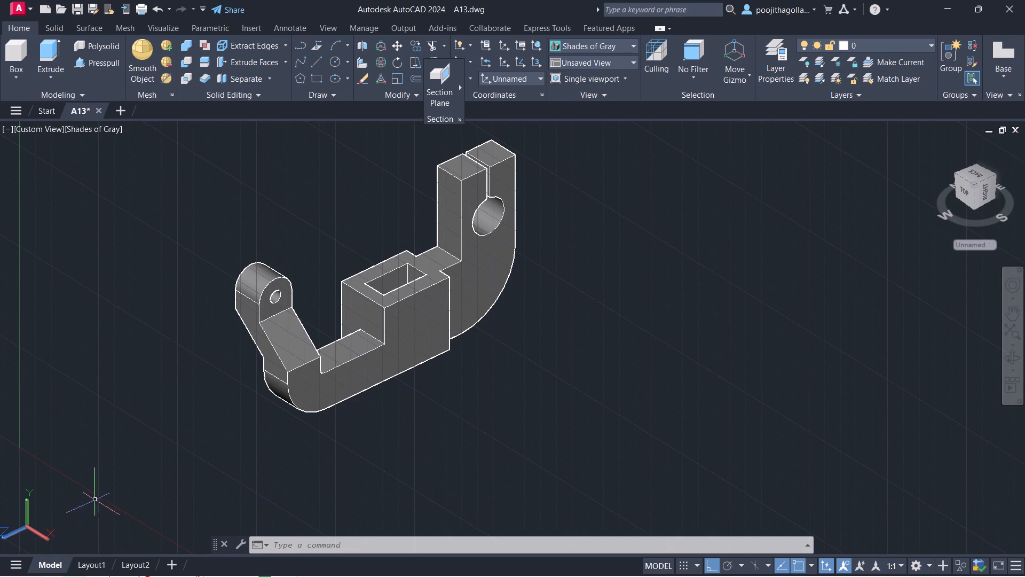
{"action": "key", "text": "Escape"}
In the Front view, draw a circle of radius 9 in the empty space beside the finished solid.
{"action": "middle_click_drag", "start_coordinate": [585, 335], "coordinate": [389, 370]}
{"action": "scroll", "coordinate": [415, 353], "scroll_direction": "up", "scroll_amount": 1}
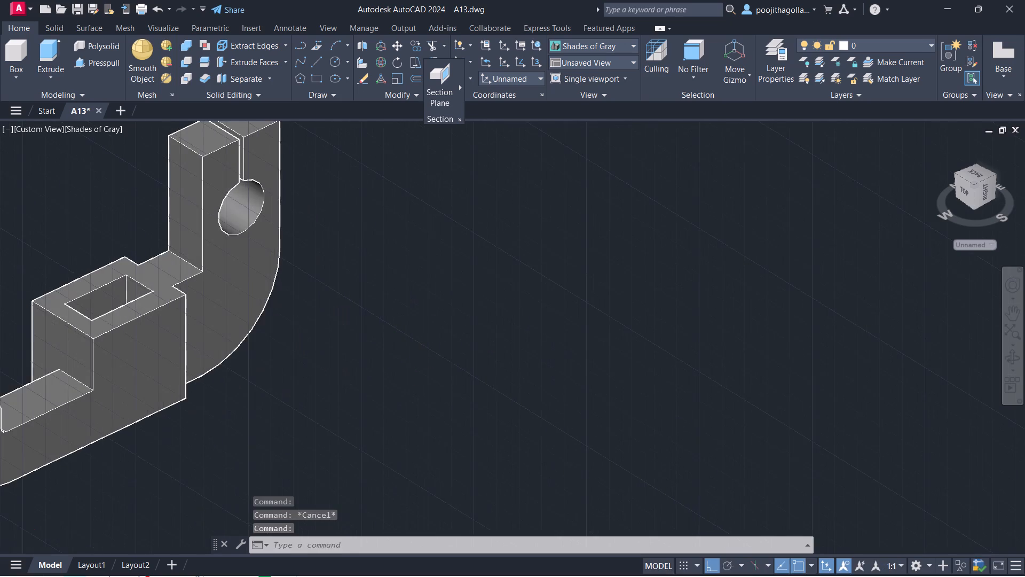
{"action": "middle_click_drag", "start_coordinate": [539, 337], "coordinate": [475, 336]}
{"action": "scroll", "coordinate": [475, 336], "scroll_direction": "up", "scroll_amount": 1}
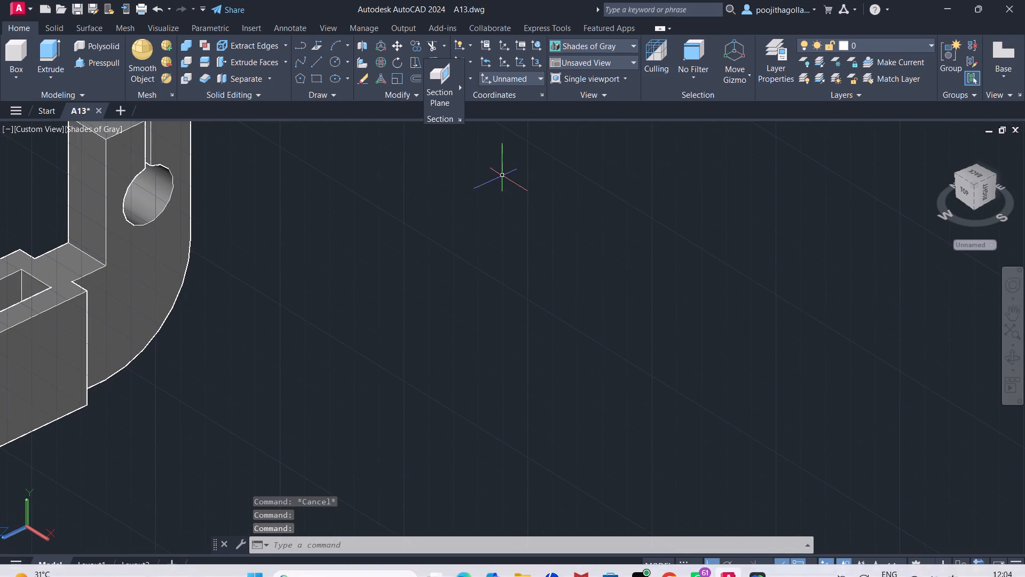
{"action": "middle_click_drag", "start_coordinate": [512, 186], "coordinate": [332, 253]}
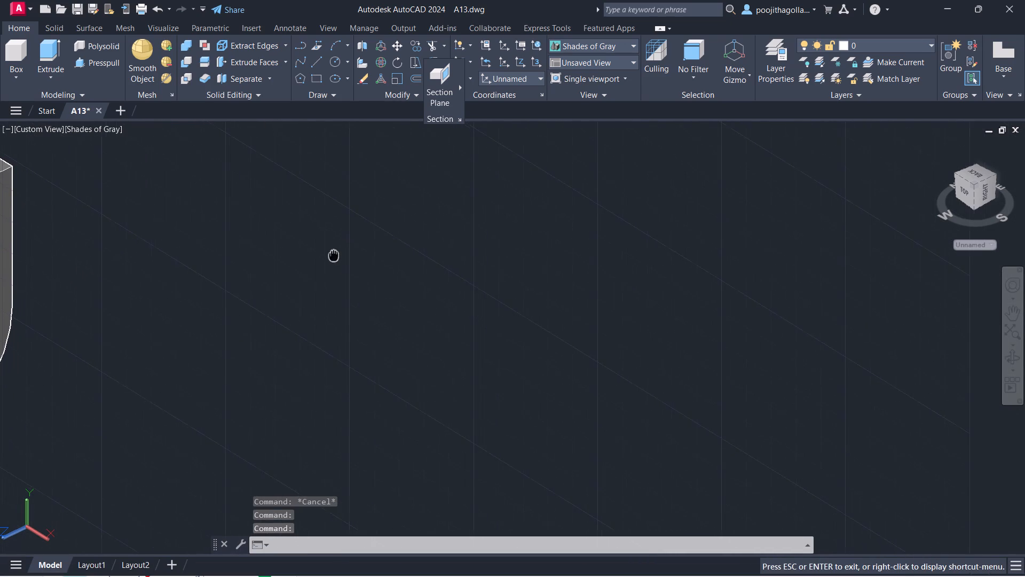
{"action": "middle_click_drag", "start_coordinate": [332, 253], "coordinate": [329, 248]}
{"action": "scroll", "coordinate": [329, 248], "scroll_direction": "up", "scroll_amount": 1}
{"action": "middle_click_drag", "start_coordinate": [461, 242], "coordinate": [444, 228]}
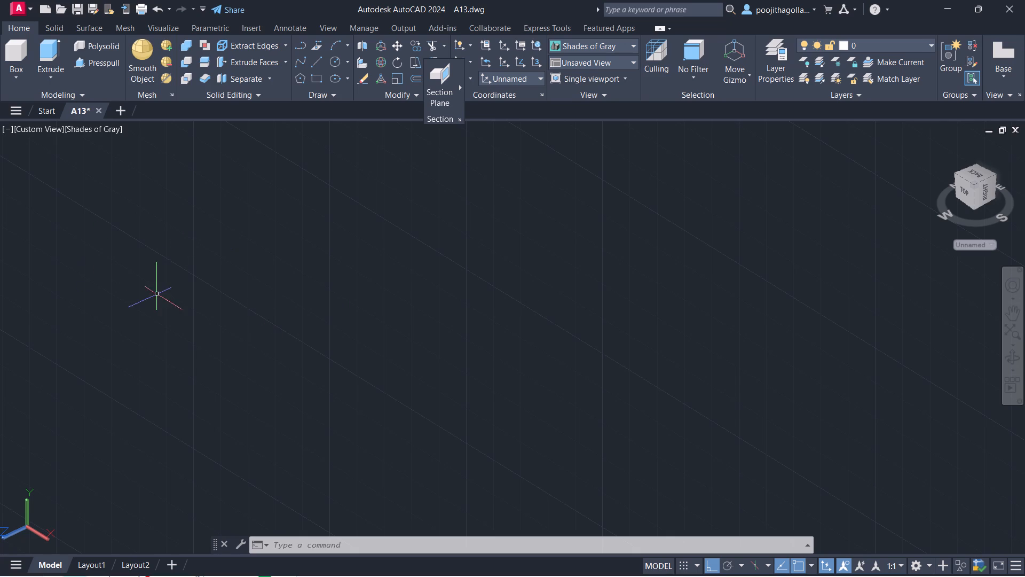
{"action": "left_click", "coordinate": [35, 127]}
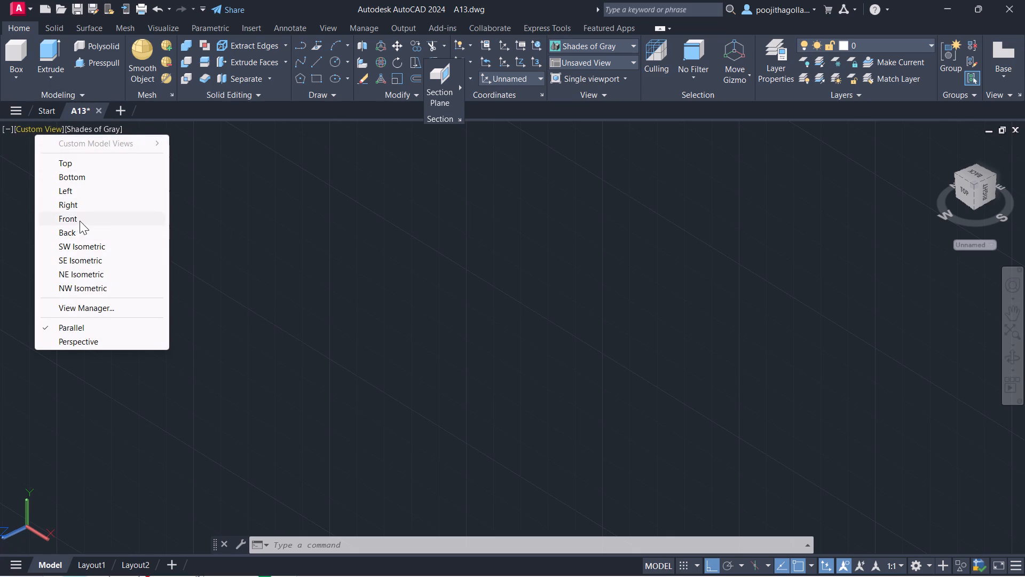
{"action": "left_click", "coordinate": [78, 221]}
{"action": "middle_click_drag", "start_coordinate": [698, 342], "coordinate": [132, 333]}
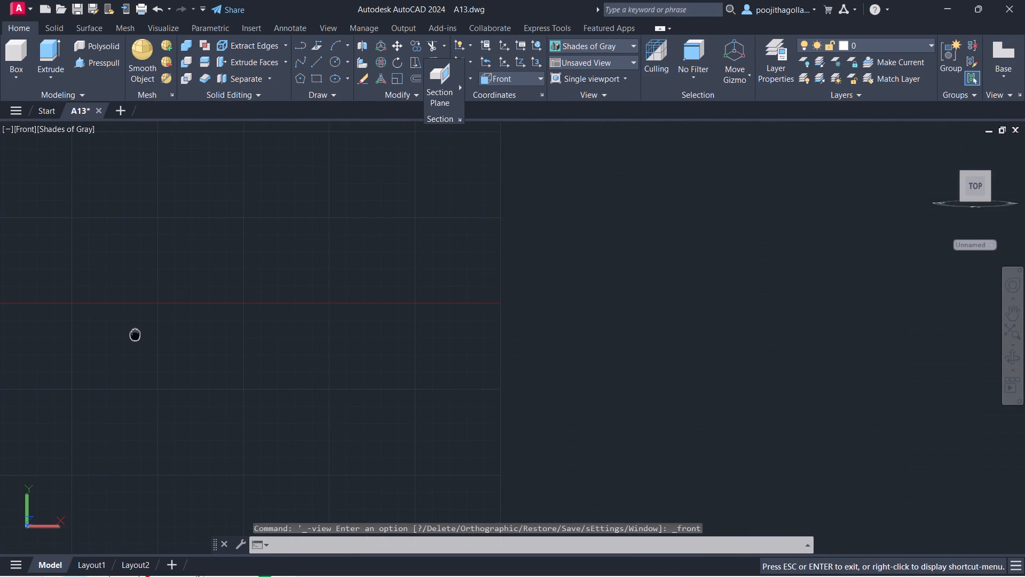
{"action": "middle_click_drag", "start_coordinate": [132, 333], "coordinate": [132, 333]}
{"action": "middle_click_drag", "start_coordinate": [273, 338], "coordinate": [229, 349]}
{"action": "key", "text": "c"}
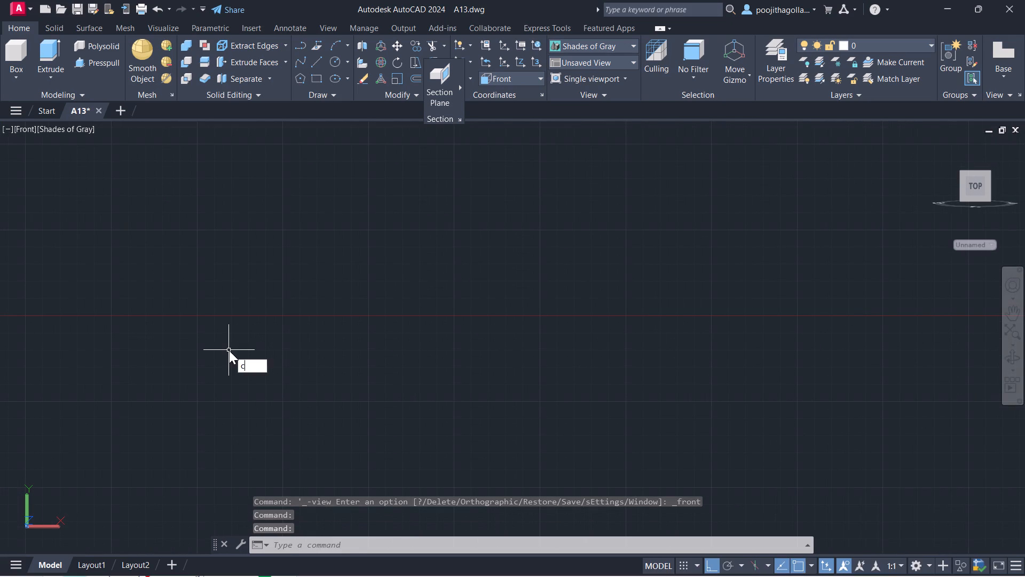
{"action": "key", "text": "Return"}
{"action": "left_click", "coordinate": [509, 325]}
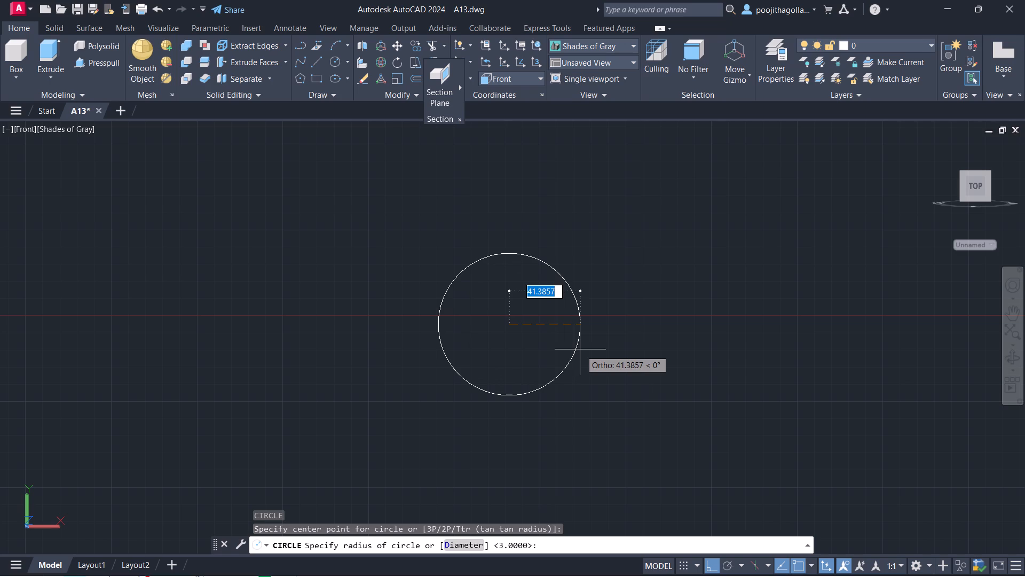
{"action": "key", "text": "9"}
{"action": "key", "text": "Return"}
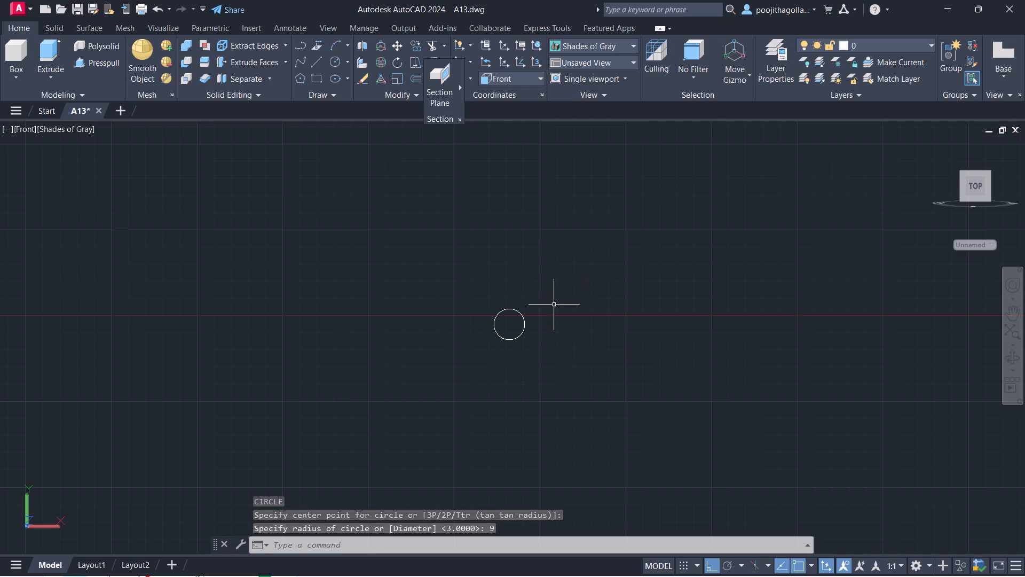
Draw a second circle of radius 20 concentric with the radius 9 circle.
{"action": "scroll", "coordinate": [517, 320], "scroll_direction": "up", "scroll_amount": 2}
{"action": "middle_click_drag", "start_coordinate": [521, 316], "coordinate": [535, 245]}
{"action": "scroll", "coordinate": [519, 256], "scroll_direction": "up", "scroll_amount": 2}
{"action": "middle_click_drag", "start_coordinate": [524, 260], "coordinate": [512, 296]}
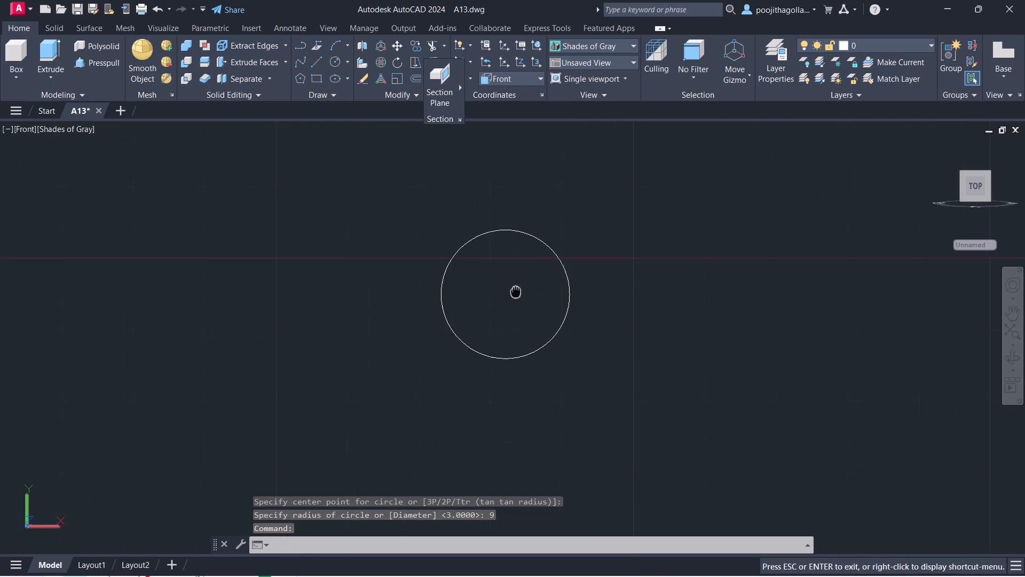
{"action": "middle_click_drag", "start_coordinate": [512, 296], "coordinate": [512, 298]}
{"action": "key", "text": "c"}
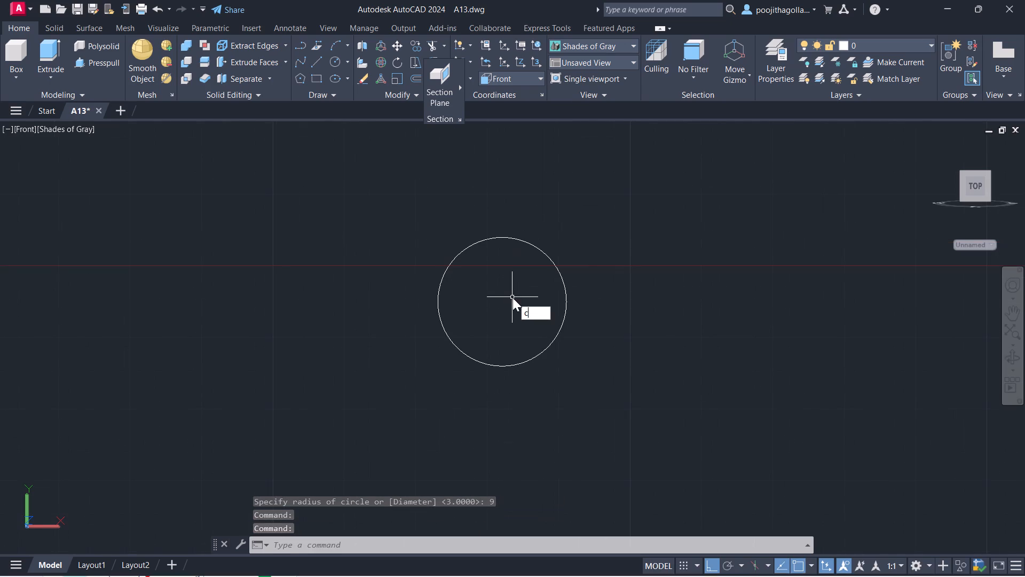
{"action": "key", "text": "Return"}
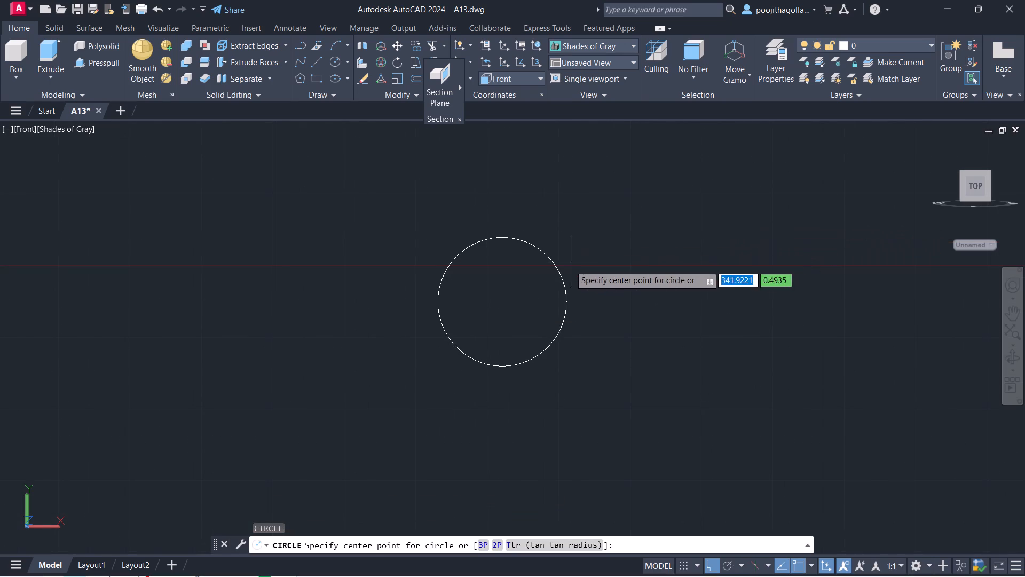
{"action": "left_click", "coordinate": [500, 303]}
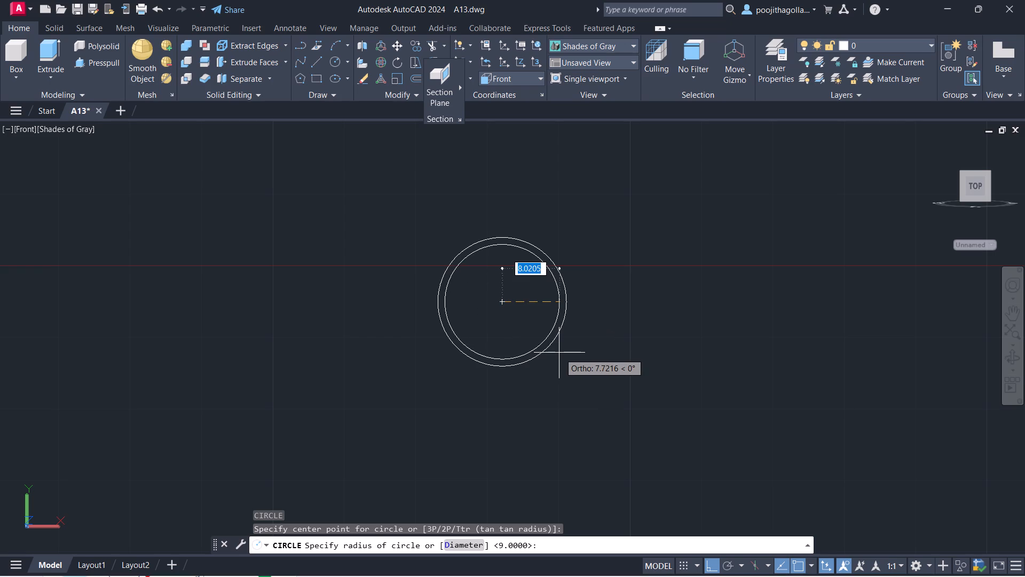
{"action": "type", "text": "20"}
{"action": "key", "text": "Return"}
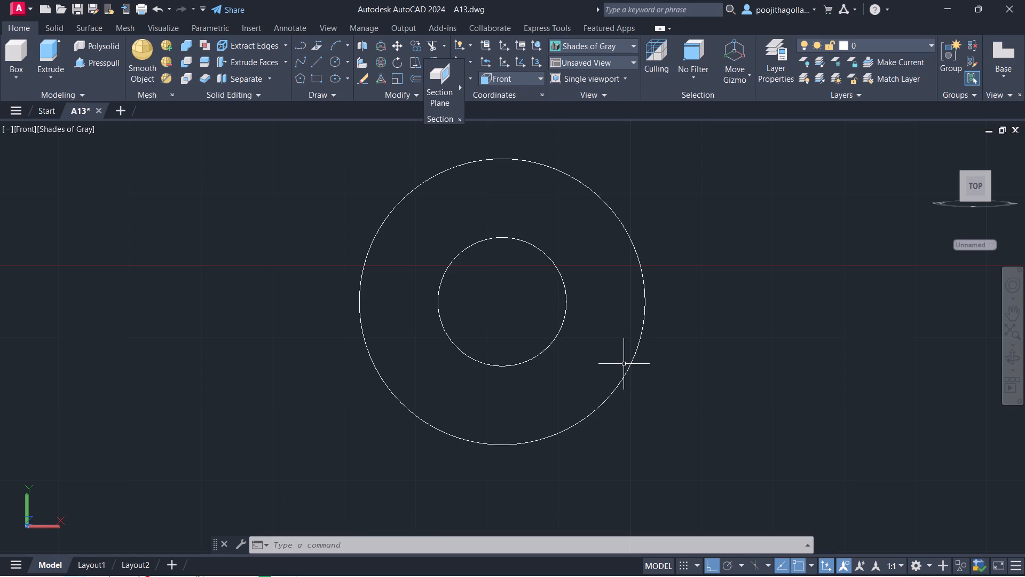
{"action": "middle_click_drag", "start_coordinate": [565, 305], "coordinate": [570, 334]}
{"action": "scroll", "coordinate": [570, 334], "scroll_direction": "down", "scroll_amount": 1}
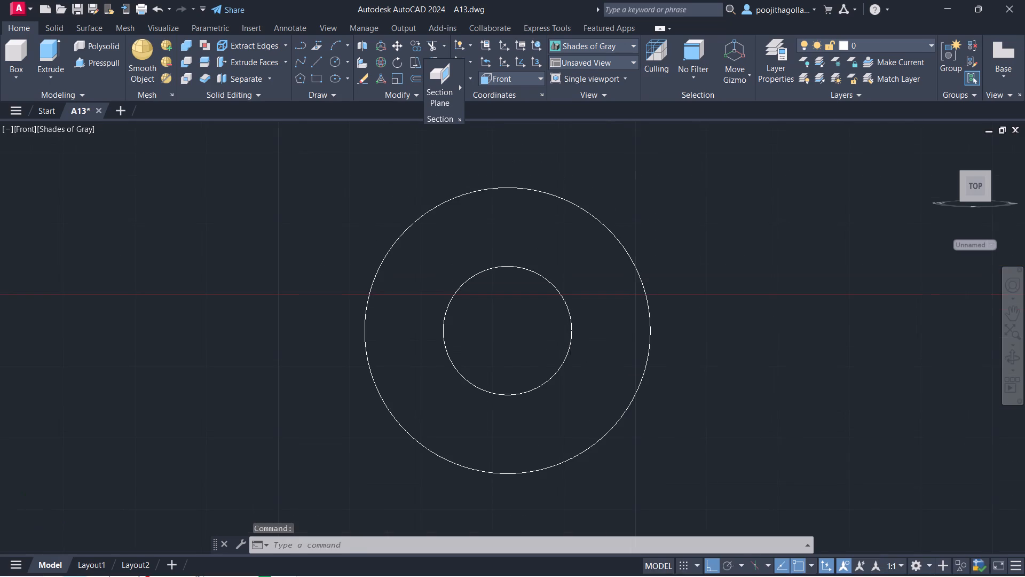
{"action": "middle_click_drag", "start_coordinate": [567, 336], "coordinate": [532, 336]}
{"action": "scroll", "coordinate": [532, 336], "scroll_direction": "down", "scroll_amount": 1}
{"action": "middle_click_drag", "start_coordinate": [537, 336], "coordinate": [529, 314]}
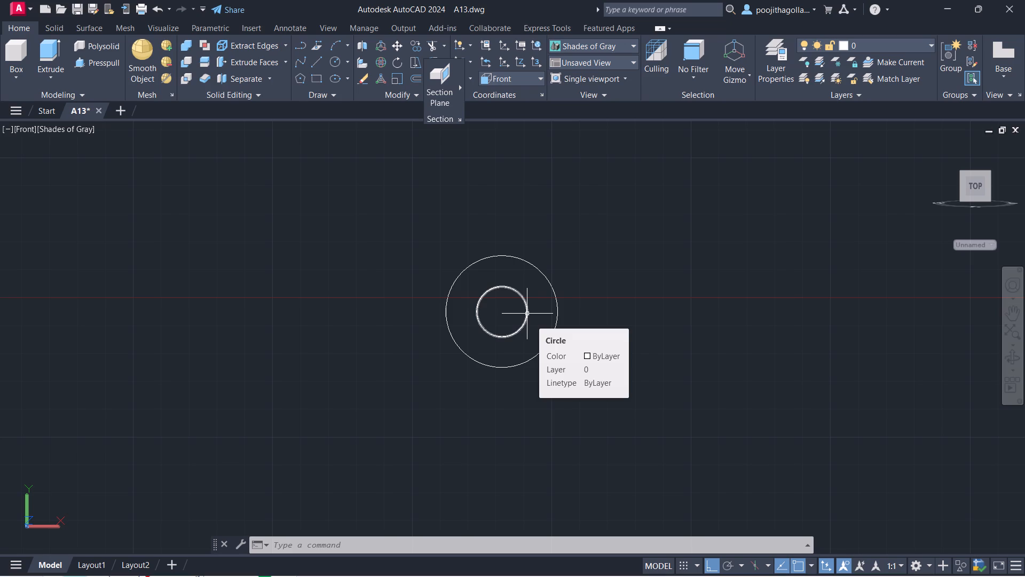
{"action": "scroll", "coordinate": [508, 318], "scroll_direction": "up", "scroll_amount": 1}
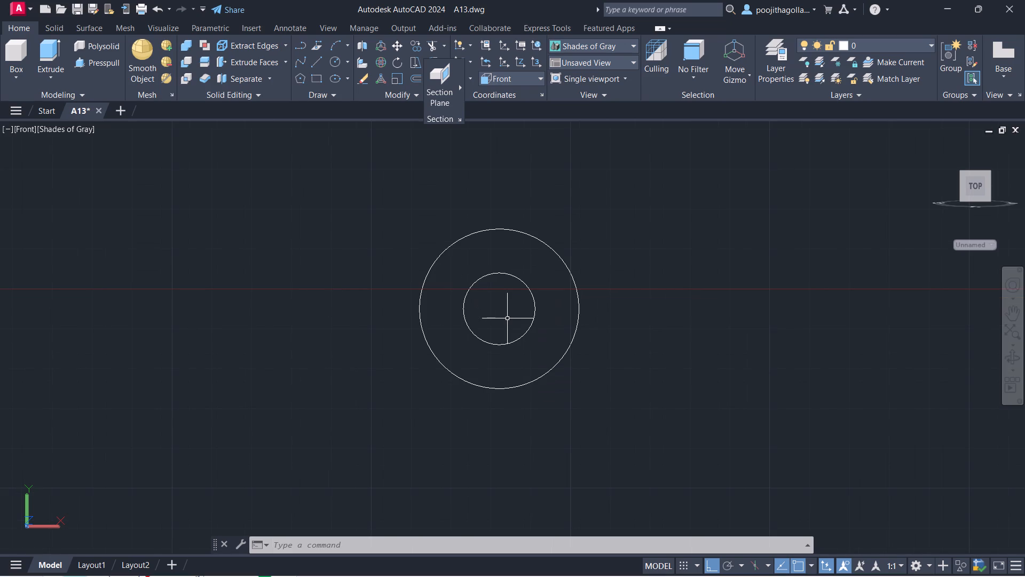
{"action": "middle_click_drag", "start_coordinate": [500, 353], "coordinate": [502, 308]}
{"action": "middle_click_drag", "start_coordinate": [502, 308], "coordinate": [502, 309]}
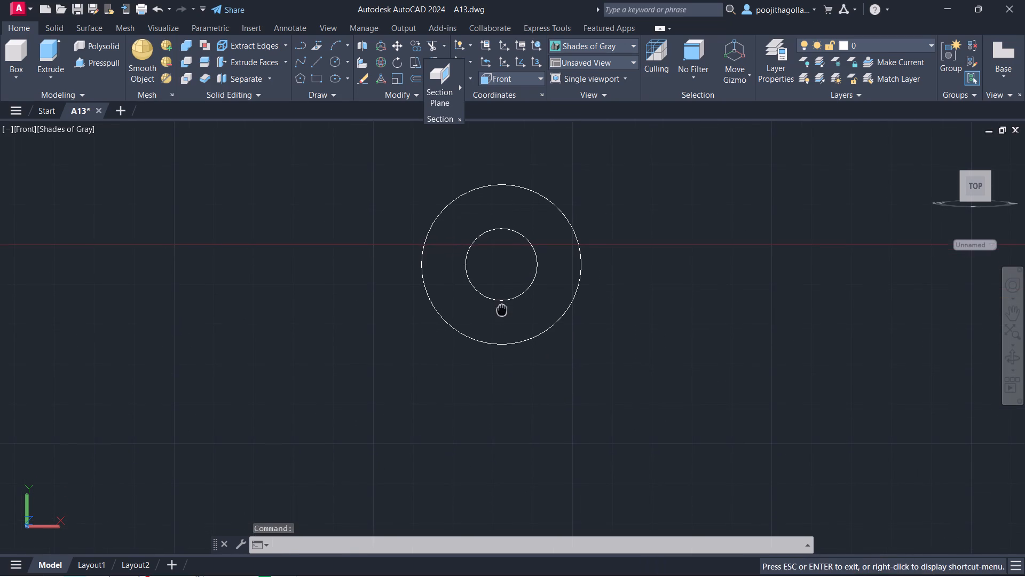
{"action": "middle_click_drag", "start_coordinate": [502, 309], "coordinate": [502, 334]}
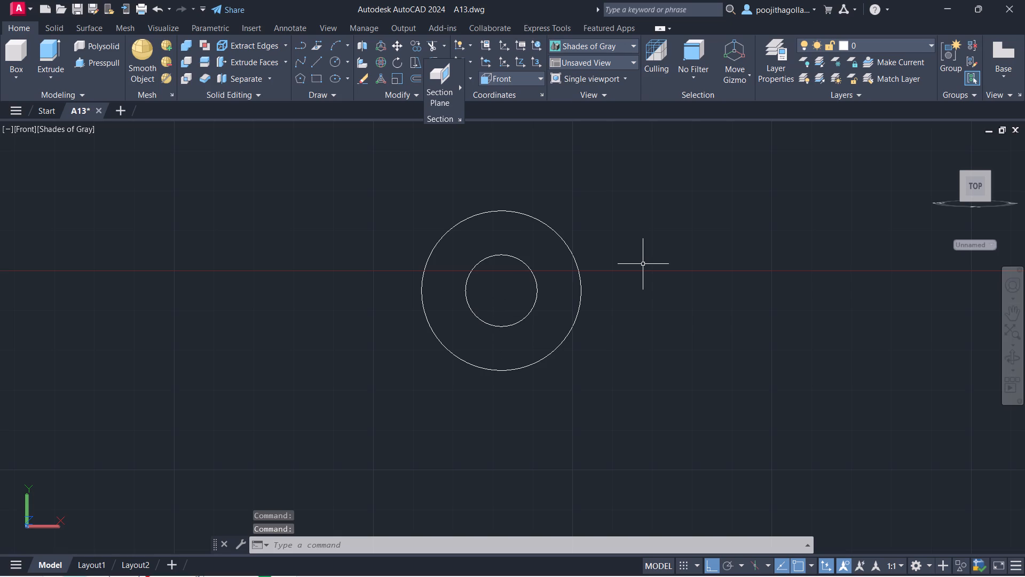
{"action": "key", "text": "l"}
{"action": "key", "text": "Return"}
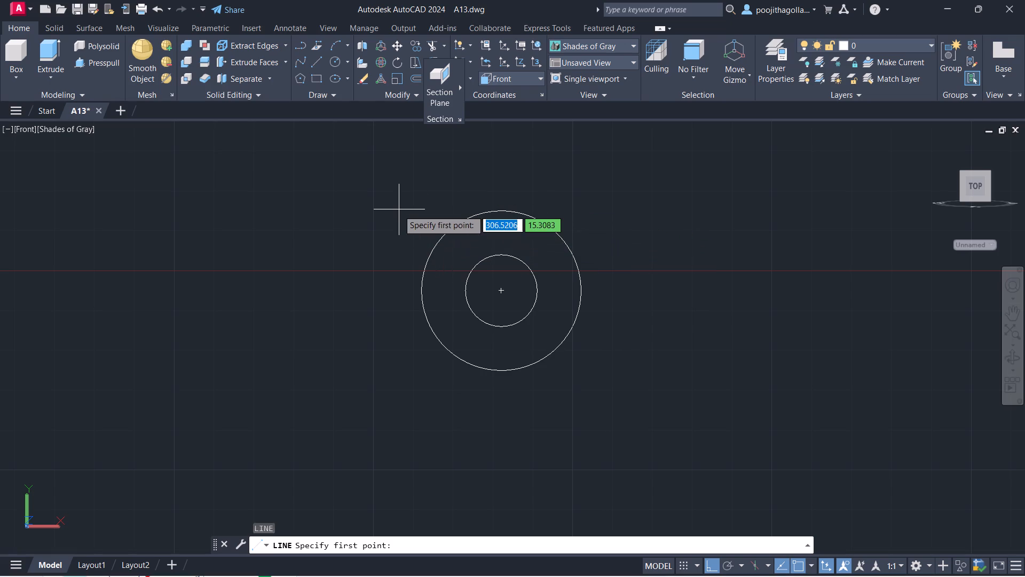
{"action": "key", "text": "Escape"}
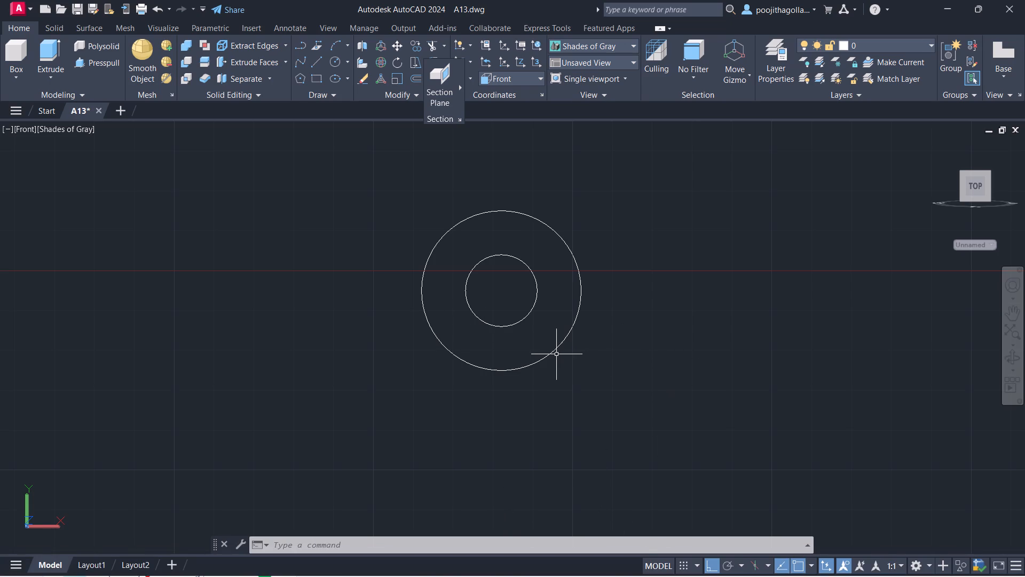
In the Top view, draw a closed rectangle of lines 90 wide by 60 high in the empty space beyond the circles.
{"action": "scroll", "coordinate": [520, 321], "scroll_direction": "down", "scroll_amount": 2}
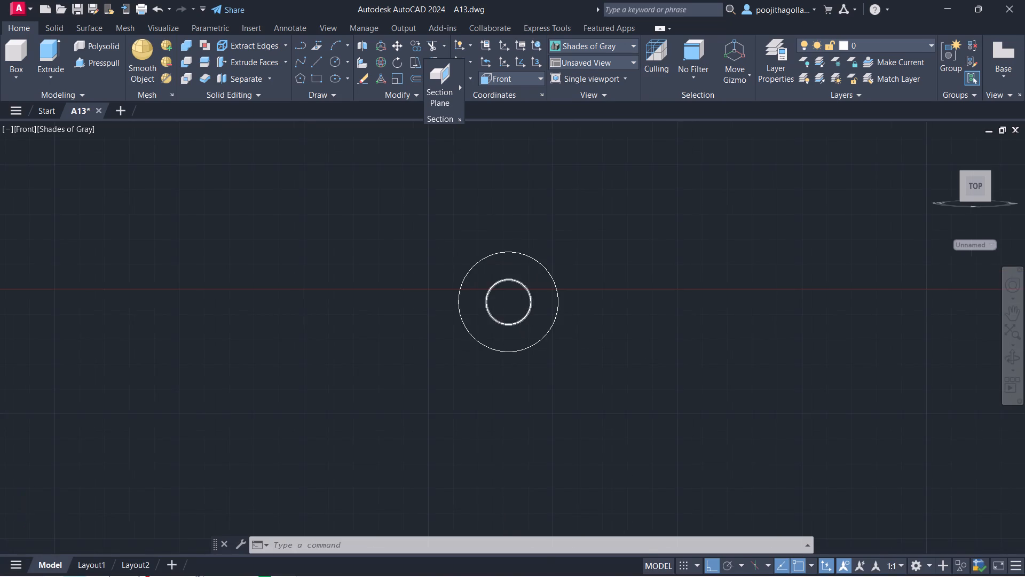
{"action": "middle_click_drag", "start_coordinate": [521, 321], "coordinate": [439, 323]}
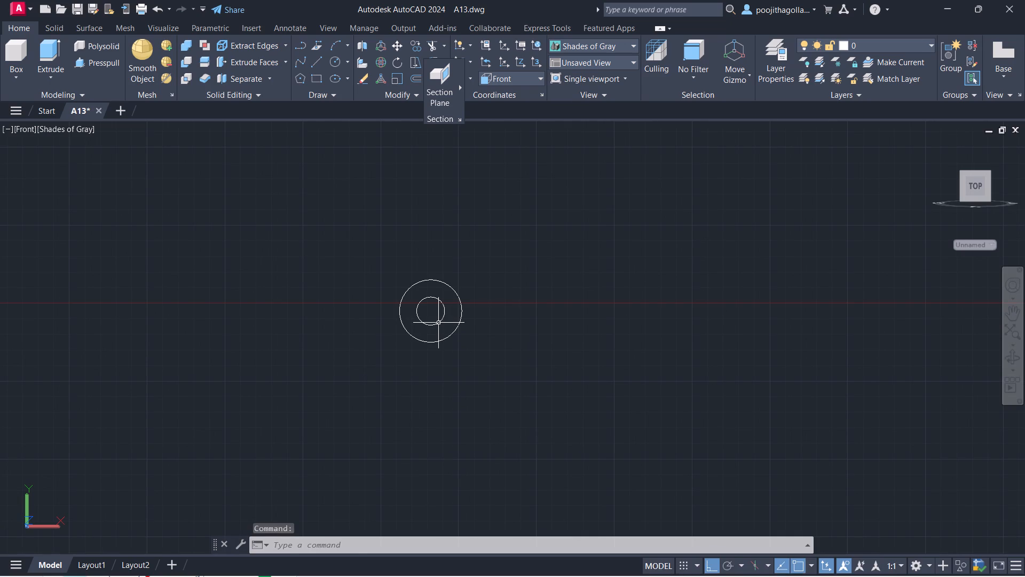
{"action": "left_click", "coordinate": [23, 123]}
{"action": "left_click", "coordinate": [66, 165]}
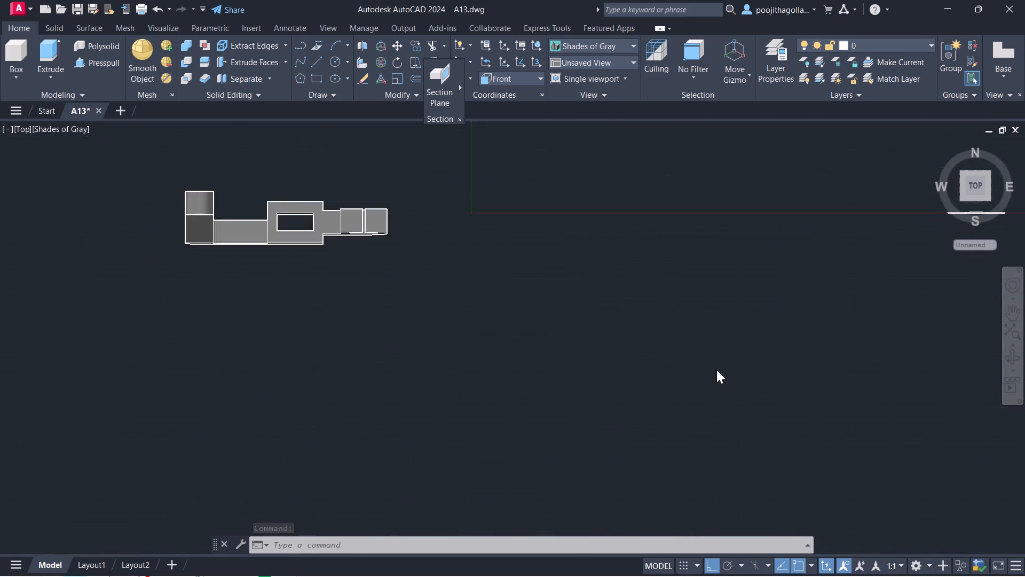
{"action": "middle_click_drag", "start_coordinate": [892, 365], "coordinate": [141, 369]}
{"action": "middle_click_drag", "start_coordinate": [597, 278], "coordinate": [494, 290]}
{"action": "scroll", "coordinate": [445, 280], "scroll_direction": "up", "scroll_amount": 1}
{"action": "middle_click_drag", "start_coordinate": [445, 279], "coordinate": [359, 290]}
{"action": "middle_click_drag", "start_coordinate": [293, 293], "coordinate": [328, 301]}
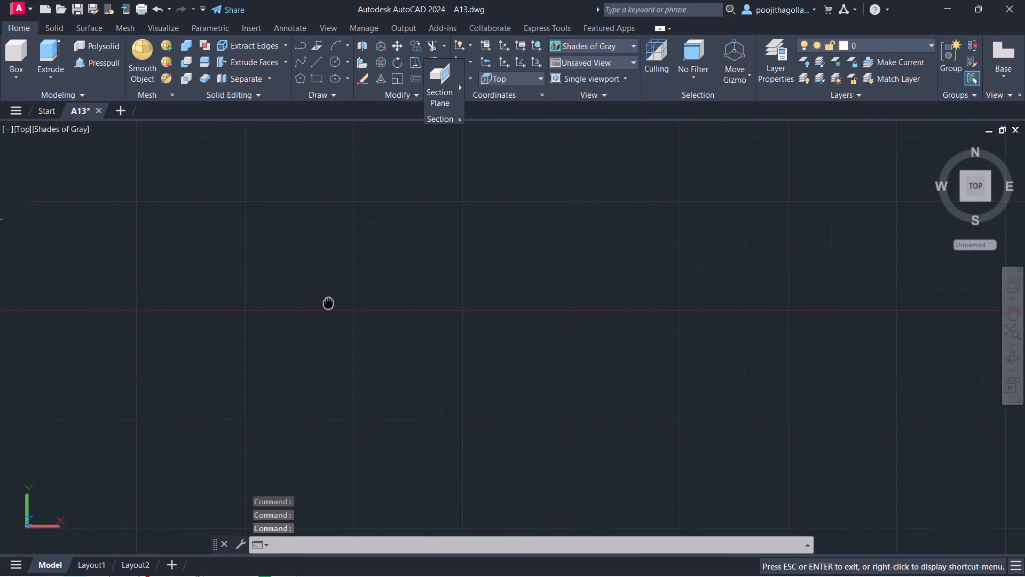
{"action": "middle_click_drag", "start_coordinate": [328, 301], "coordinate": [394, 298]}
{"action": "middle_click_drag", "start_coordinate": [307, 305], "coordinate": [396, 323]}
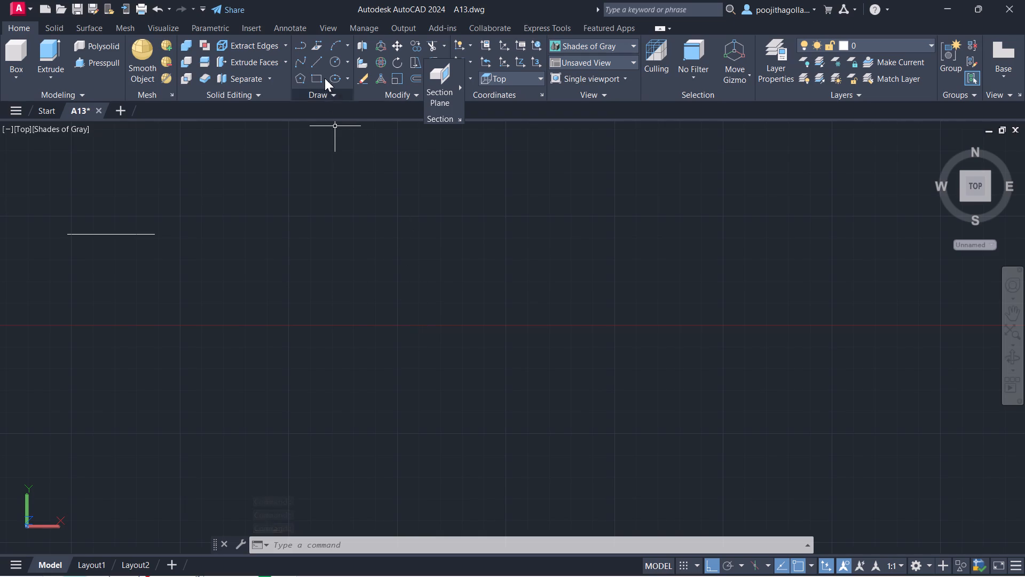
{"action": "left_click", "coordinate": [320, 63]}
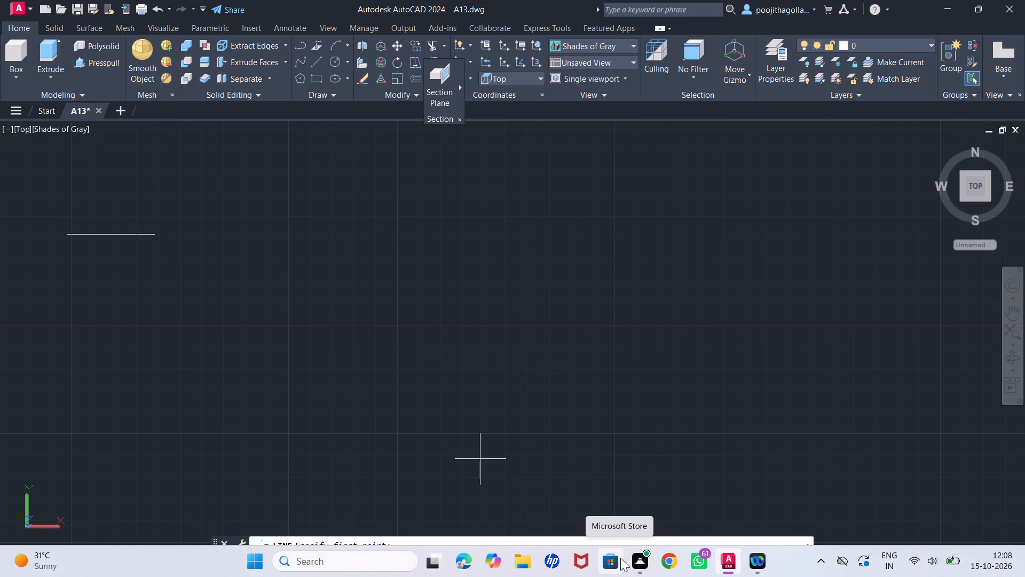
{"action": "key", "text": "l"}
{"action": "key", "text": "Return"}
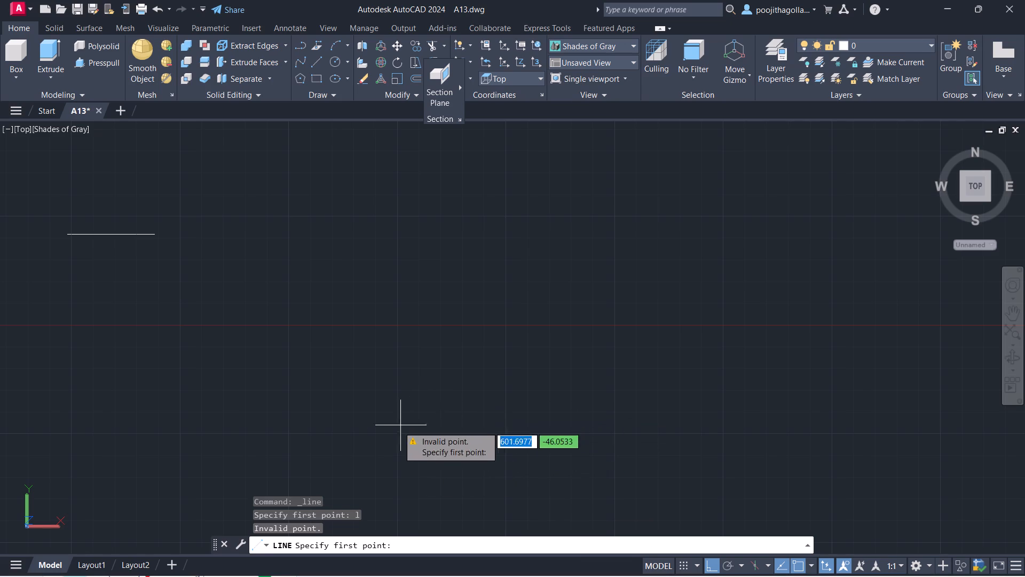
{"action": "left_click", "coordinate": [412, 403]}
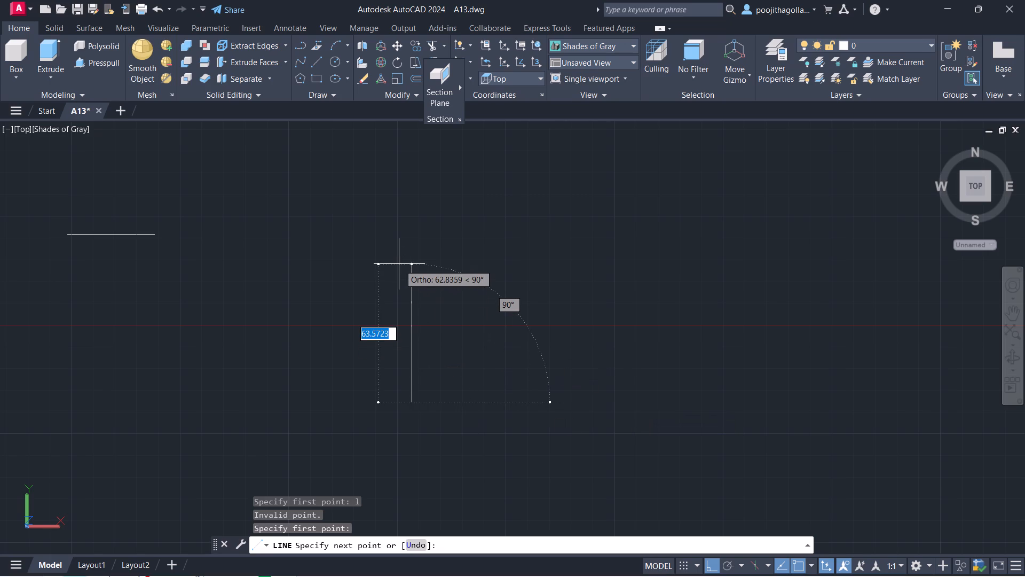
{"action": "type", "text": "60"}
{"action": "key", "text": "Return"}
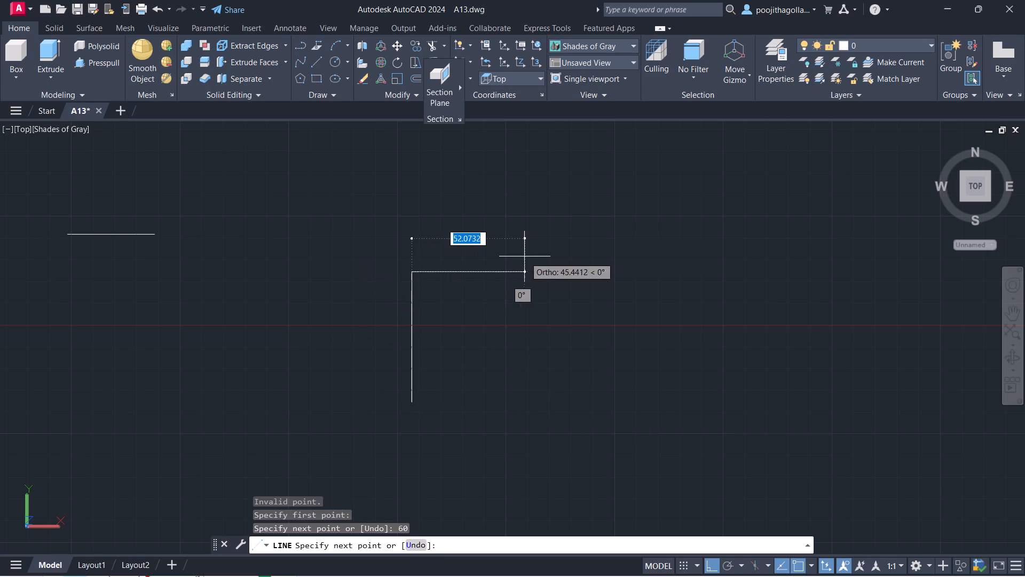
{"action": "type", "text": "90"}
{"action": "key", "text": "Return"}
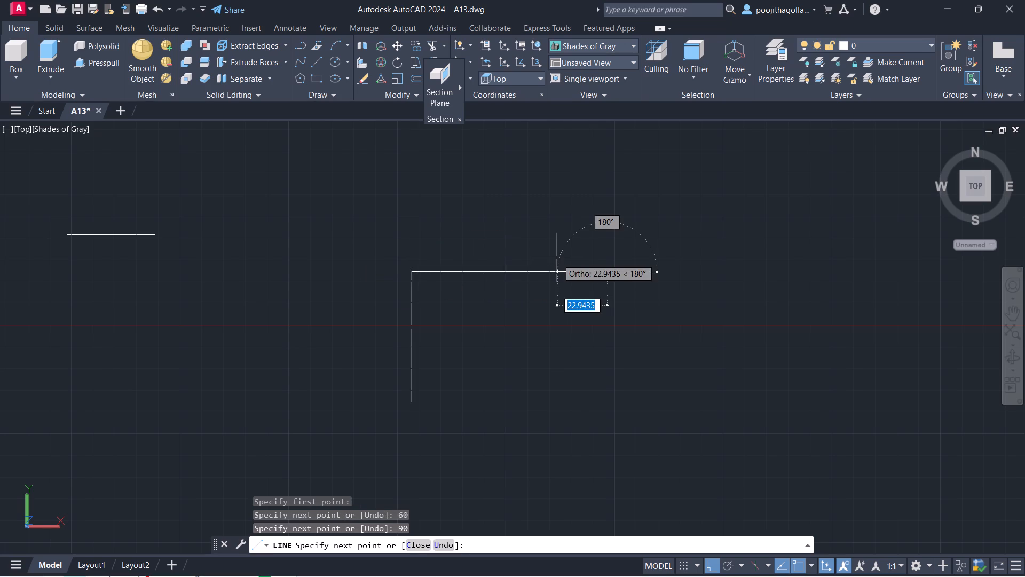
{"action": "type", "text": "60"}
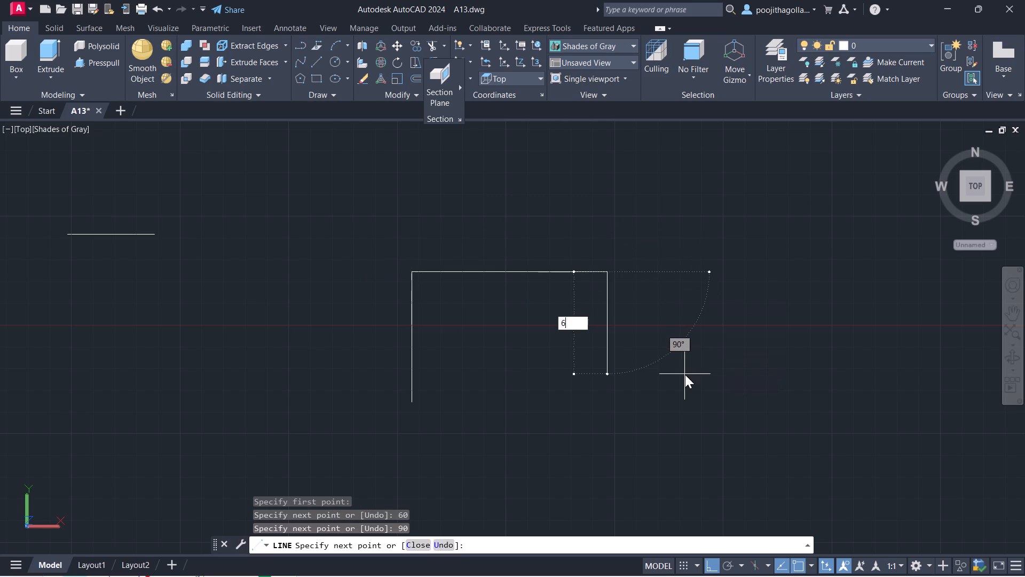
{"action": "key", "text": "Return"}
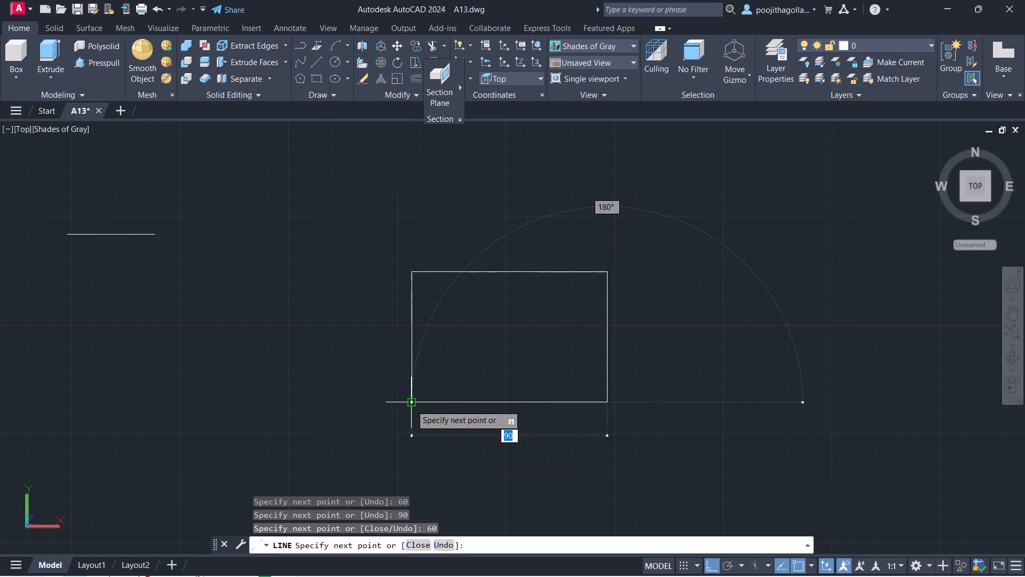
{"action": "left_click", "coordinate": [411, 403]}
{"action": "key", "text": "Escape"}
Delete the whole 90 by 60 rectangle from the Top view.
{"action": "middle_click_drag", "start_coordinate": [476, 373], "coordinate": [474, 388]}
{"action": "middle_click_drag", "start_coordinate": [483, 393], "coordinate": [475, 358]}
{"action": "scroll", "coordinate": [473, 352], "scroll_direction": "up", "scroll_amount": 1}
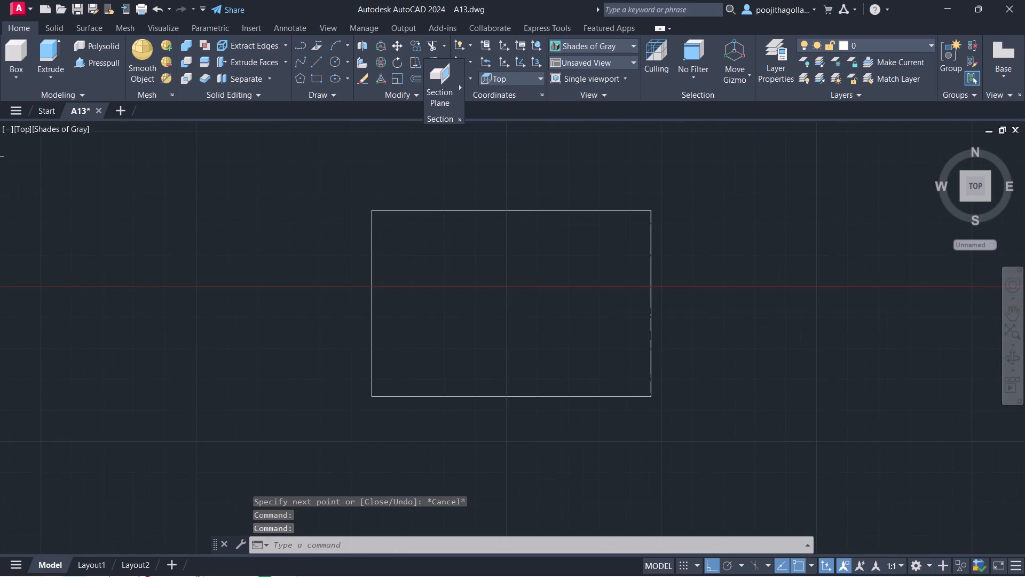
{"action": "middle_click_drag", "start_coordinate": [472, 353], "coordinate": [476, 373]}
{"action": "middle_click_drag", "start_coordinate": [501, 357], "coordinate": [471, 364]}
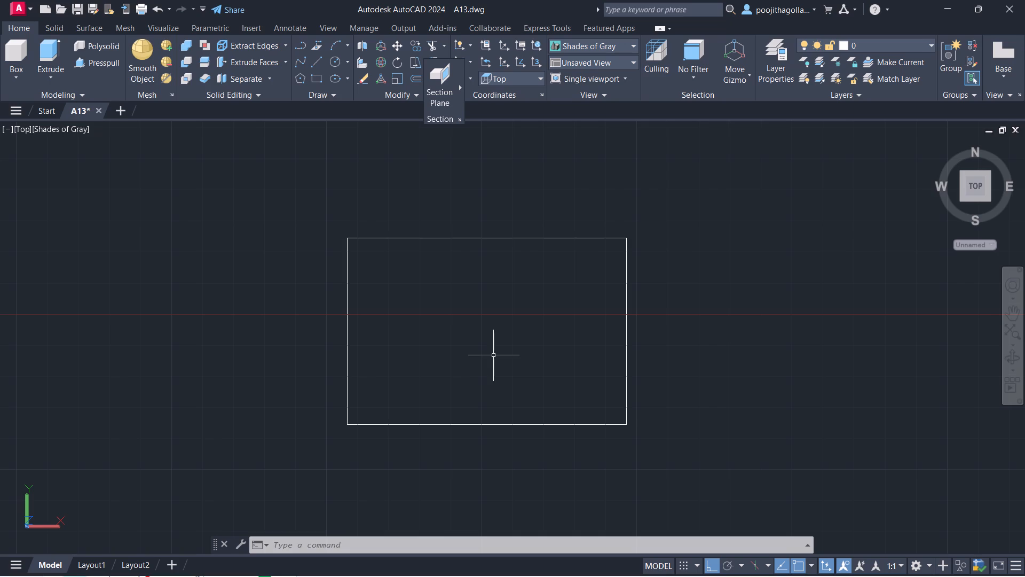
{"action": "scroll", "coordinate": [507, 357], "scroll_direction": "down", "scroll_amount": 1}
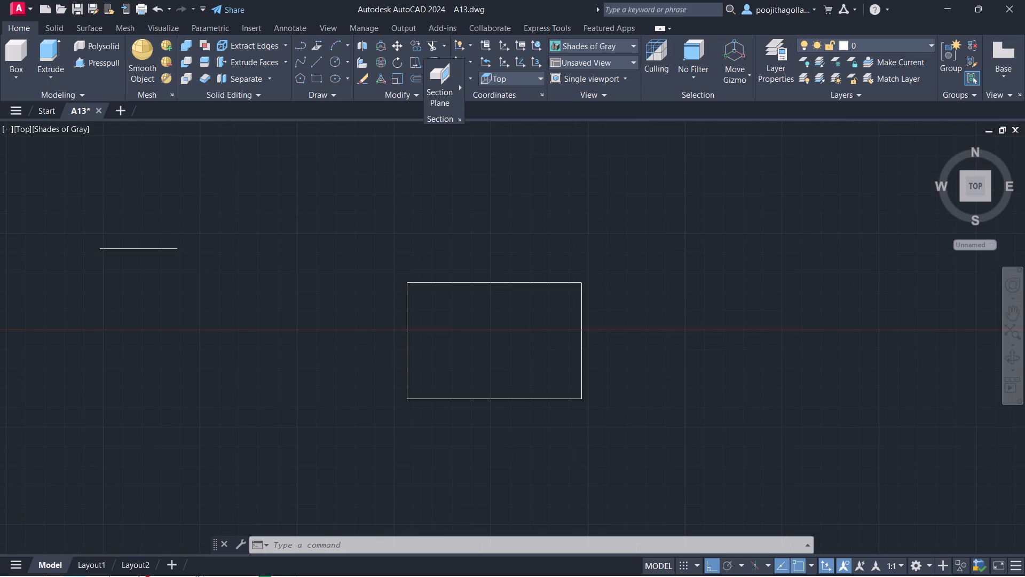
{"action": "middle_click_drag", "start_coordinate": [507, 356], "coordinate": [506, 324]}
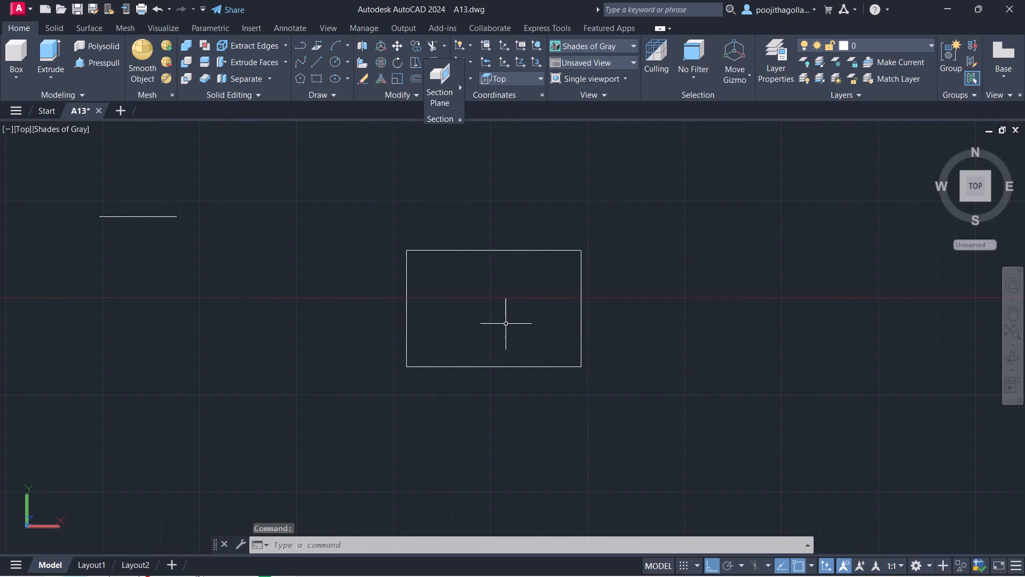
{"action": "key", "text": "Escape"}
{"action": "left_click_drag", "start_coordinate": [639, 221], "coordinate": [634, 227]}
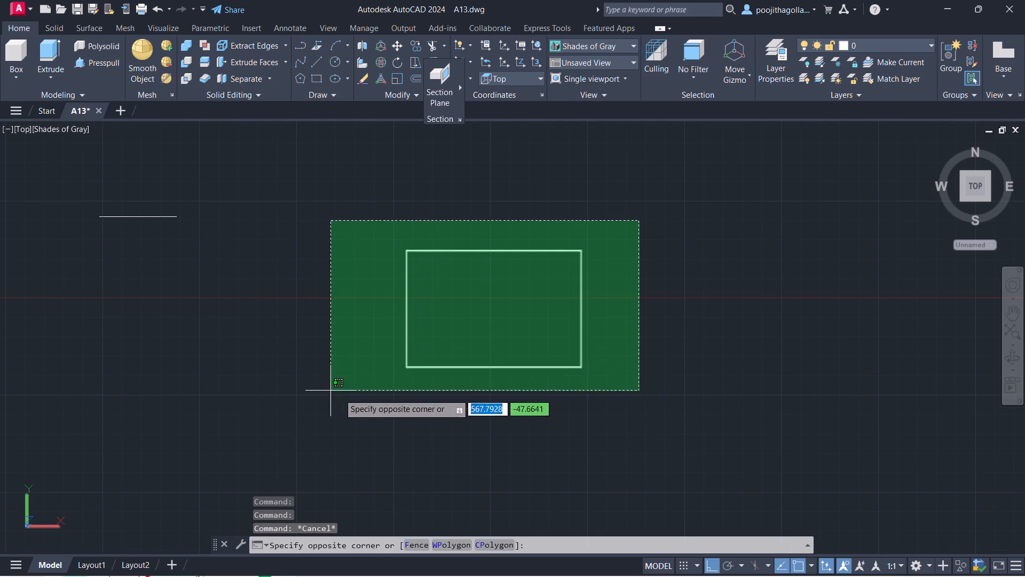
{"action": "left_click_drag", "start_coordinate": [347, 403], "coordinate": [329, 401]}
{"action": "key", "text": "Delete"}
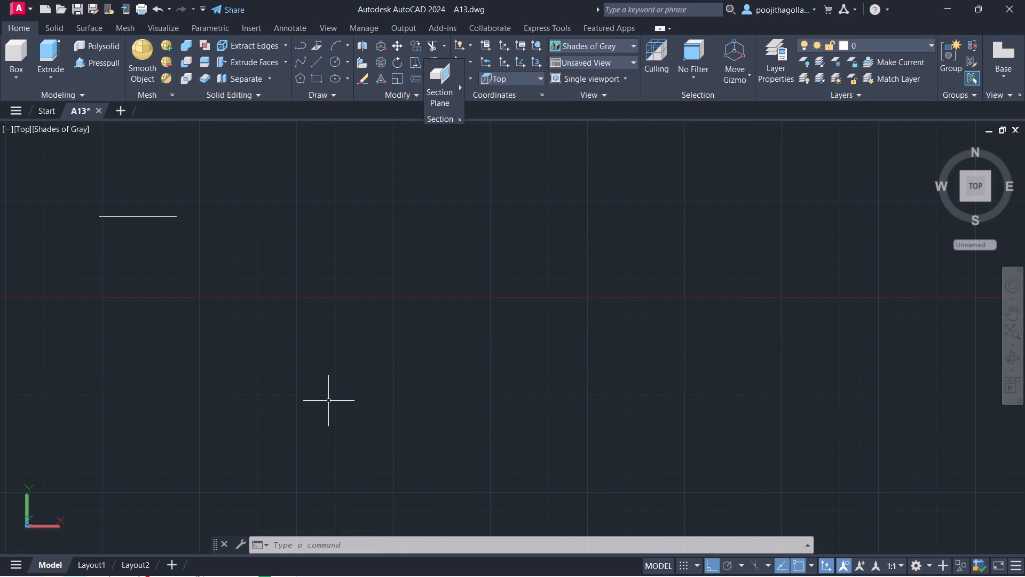
Examine the finished solid from above, around its rectangular opening.
{"action": "scroll", "coordinate": [329, 401], "scroll_direction": "down", "scroll_amount": 2}
{"action": "middle_click_drag", "start_coordinate": [322, 311], "coordinate": [338, 352]}
{"action": "scroll", "coordinate": [343, 360], "scroll_direction": "down", "scroll_amount": 4}
{"action": "middle_click_drag", "start_coordinate": [235, 386], "coordinate": [280, 354]}
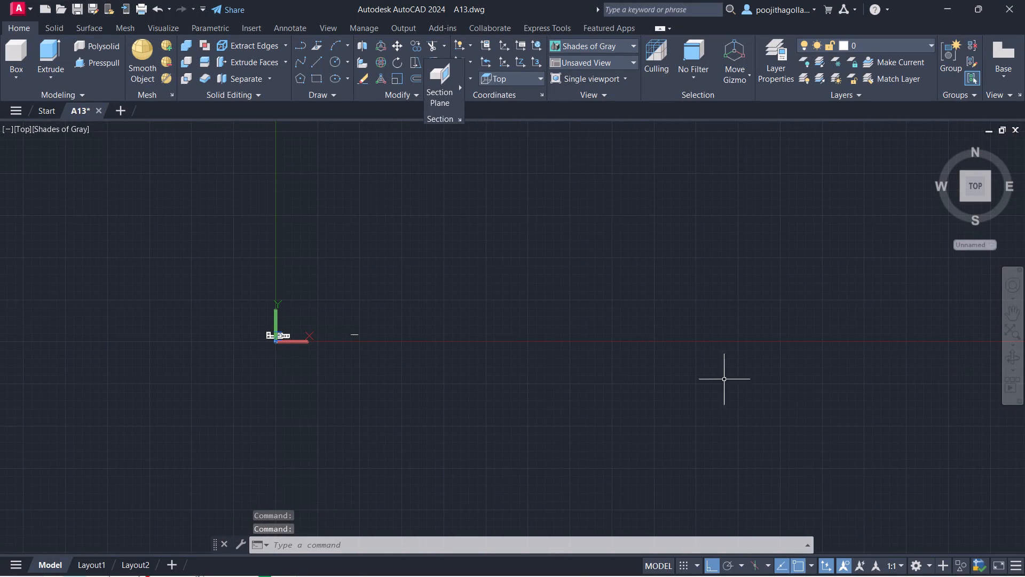
{"action": "scroll", "coordinate": [296, 345], "scroll_direction": "up", "scroll_amount": 4}
{"action": "middle_click_drag", "start_coordinate": [249, 347], "coordinate": [408, 350]}
{"action": "scroll", "coordinate": [385, 335], "scroll_direction": "up", "scroll_amount": 5}
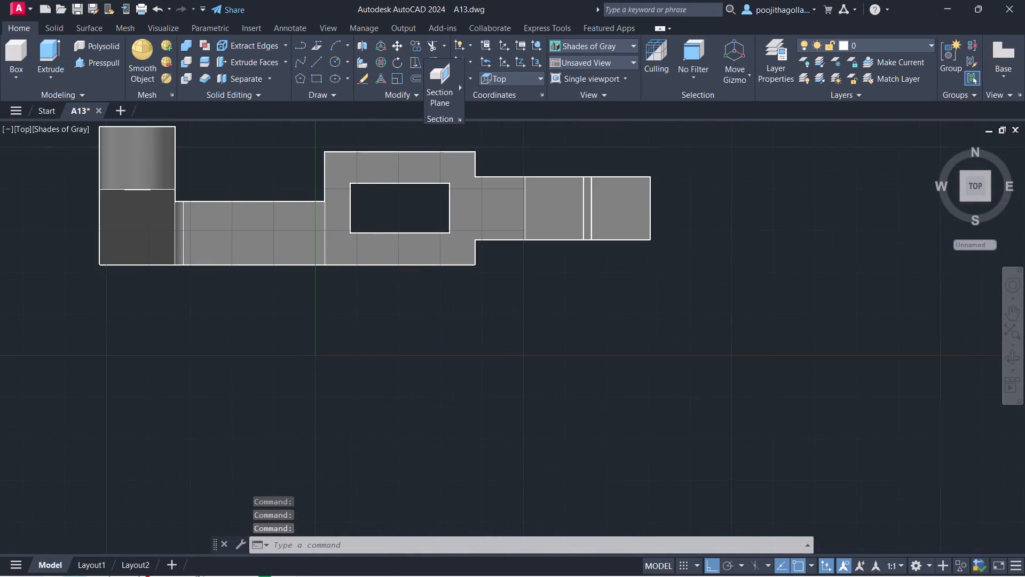
{"action": "middle_click_drag", "start_coordinate": [385, 297], "coordinate": [399, 380]}
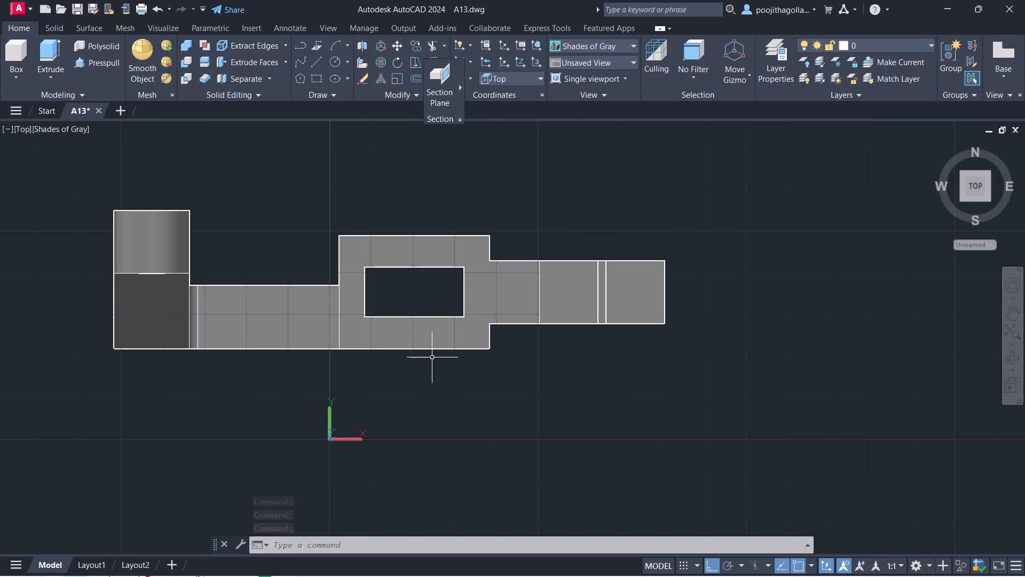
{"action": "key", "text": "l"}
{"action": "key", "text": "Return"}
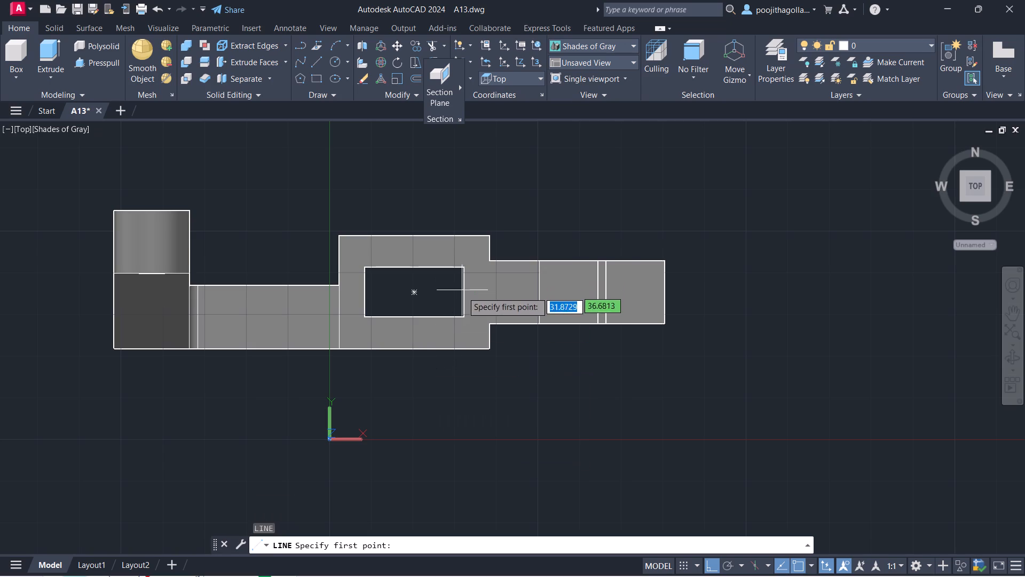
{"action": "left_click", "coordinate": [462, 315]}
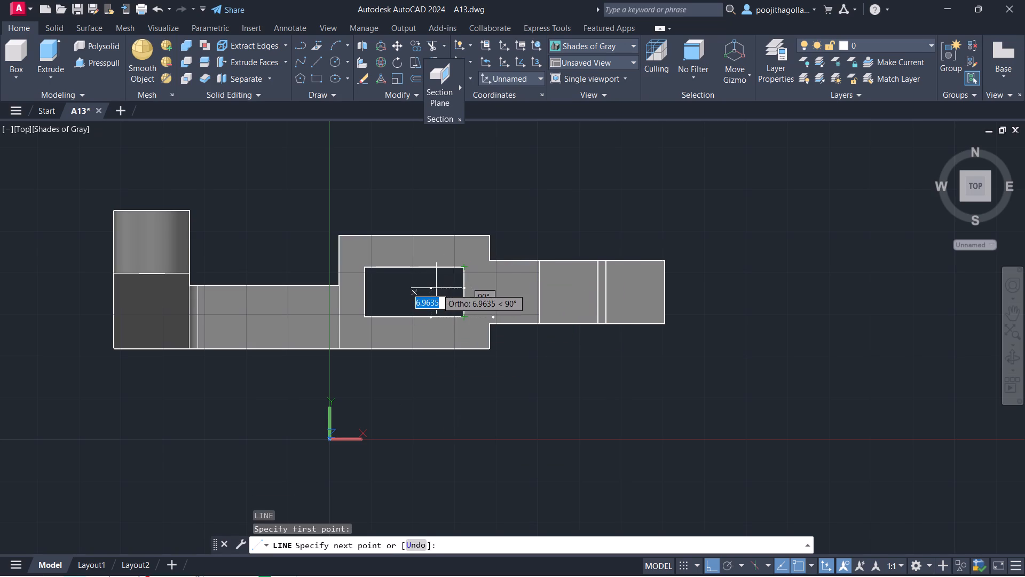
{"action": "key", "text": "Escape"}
Measure the vertical offset between the rectangular opening's upper corner and the surrounding block's outer corner using a temporary dimension.
{"action": "type", "text": "dim"}
{"action": "key", "text": "Return"}
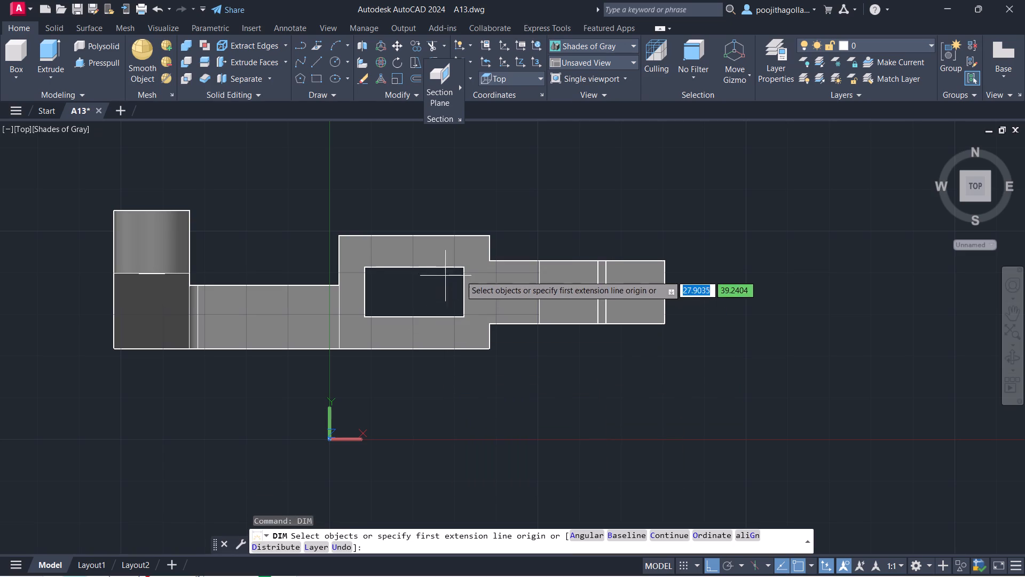
{"action": "left_click", "coordinate": [465, 269]}
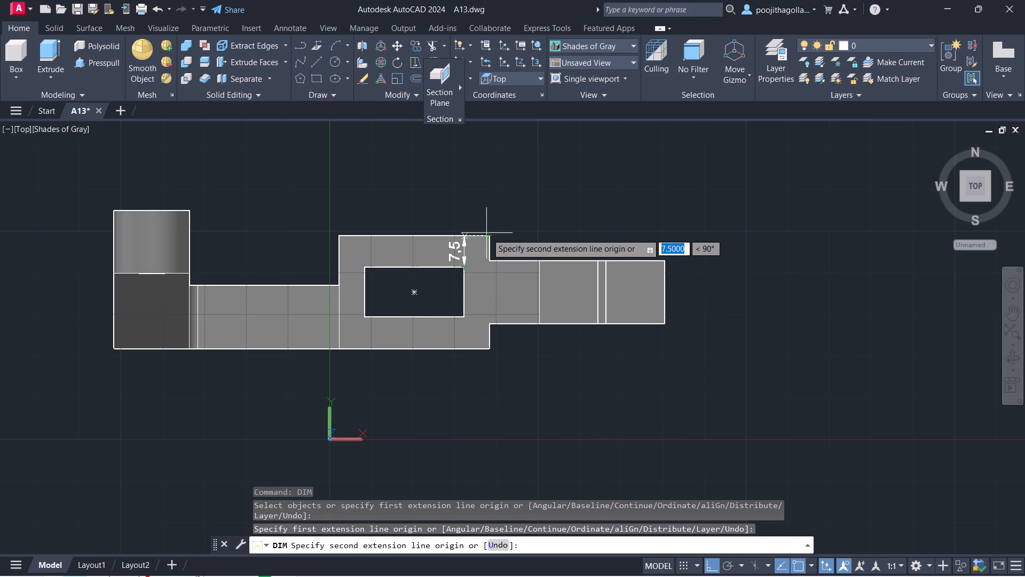
{"action": "left_click", "coordinate": [491, 238]}
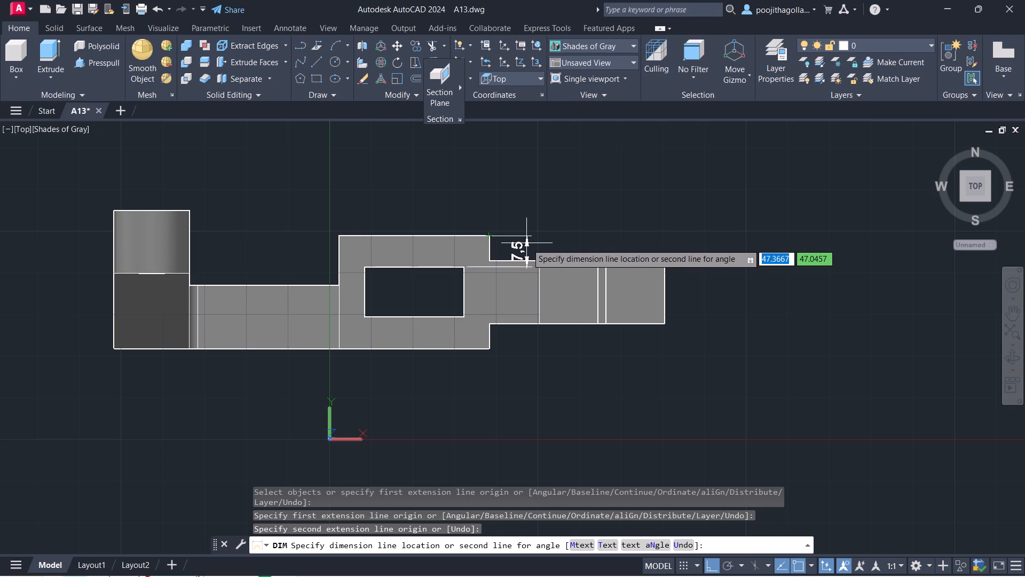
{"action": "key", "text": "Escape"}
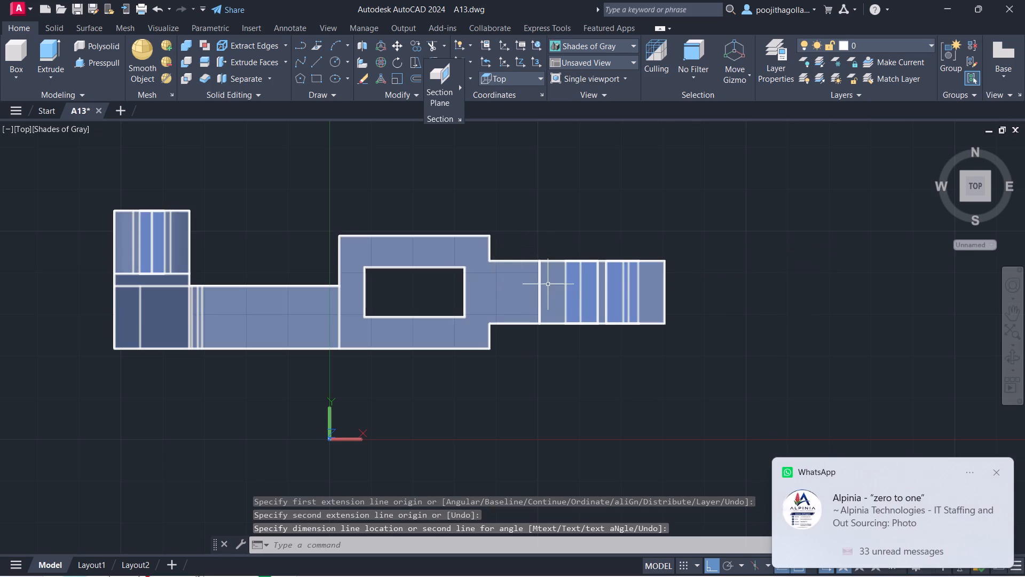
Return to the Front view with the two concentric circles and the empty space beside them in view.
{"action": "scroll", "coordinate": [670, 321], "scroll_direction": "down", "scroll_amount": 1}
{"action": "scroll", "coordinate": [767, 333], "scroll_direction": "down", "scroll_amount": 1}
{"action": "middle_click_drag", "start_coordinate": [770, 333], "coordinate": [556, 313]}
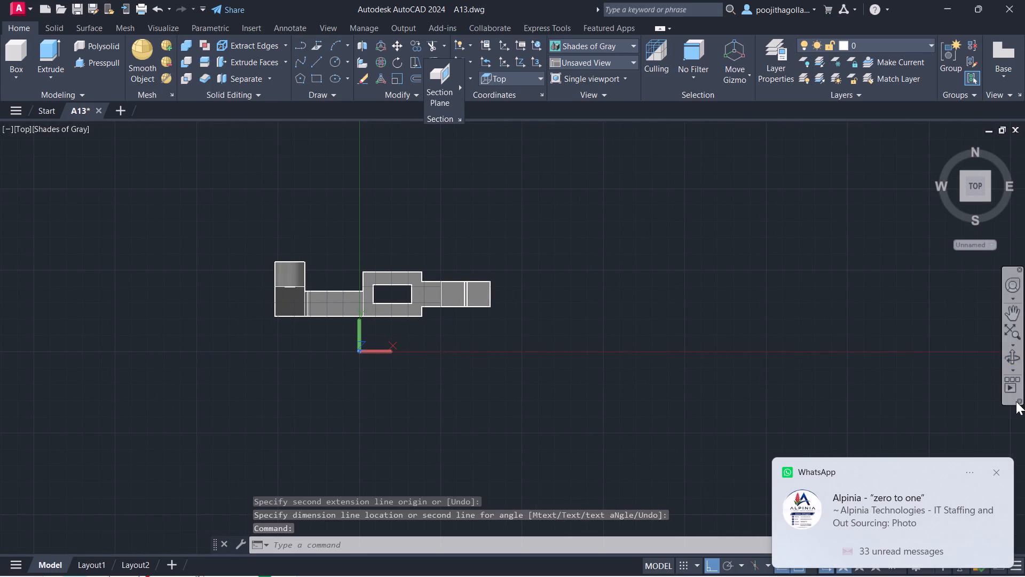
{"action": "left_click", "coordinate": [995, 476]}
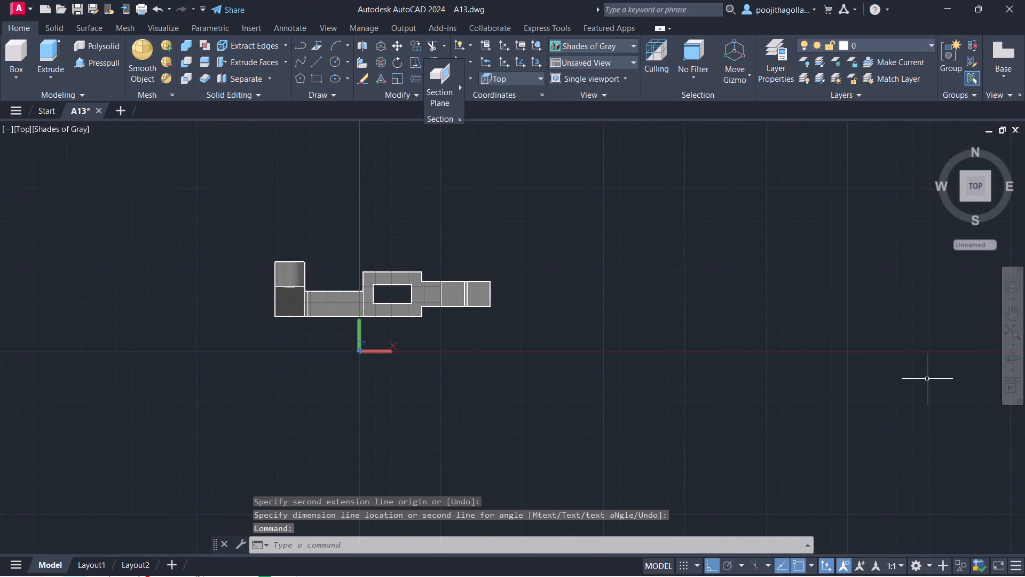
{"action": "scroll", "coordinate": [817, 362], "scroll_direction": "down", "scroll_amount": 4}
{"action": "middle_click_drag", "start_coordinate": [851, 346], "coordinate": [439, 330]}
{"action": "scroll", "coordinate": [428, 334], "scroll_direction": "up", "scroll_amount": 4}
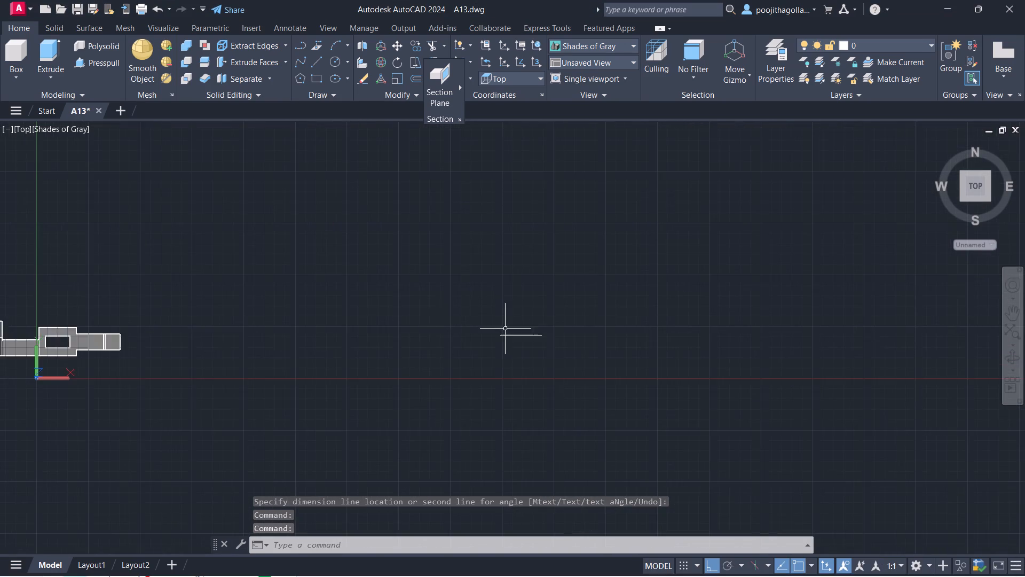
{"action": "scroll", "coordinate": [524, 330], "scroll_direction": "up", "scroll_amount": 2}
{"action": "middle_click_drag", "start_coordinate": [644, 340], "coordinate": [531, 323]}
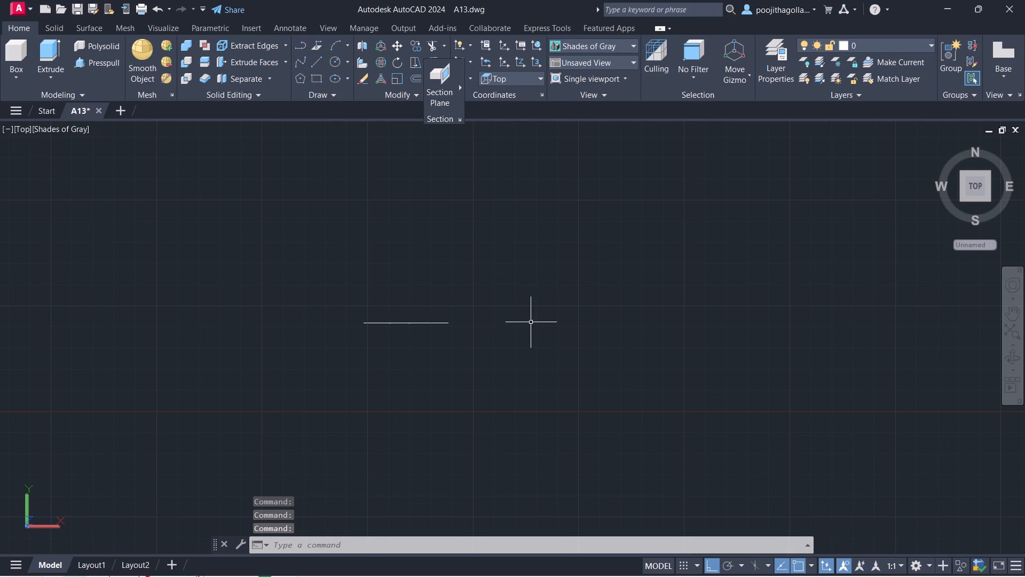
{"action": "left_click", "coordinate": [22, 129]}
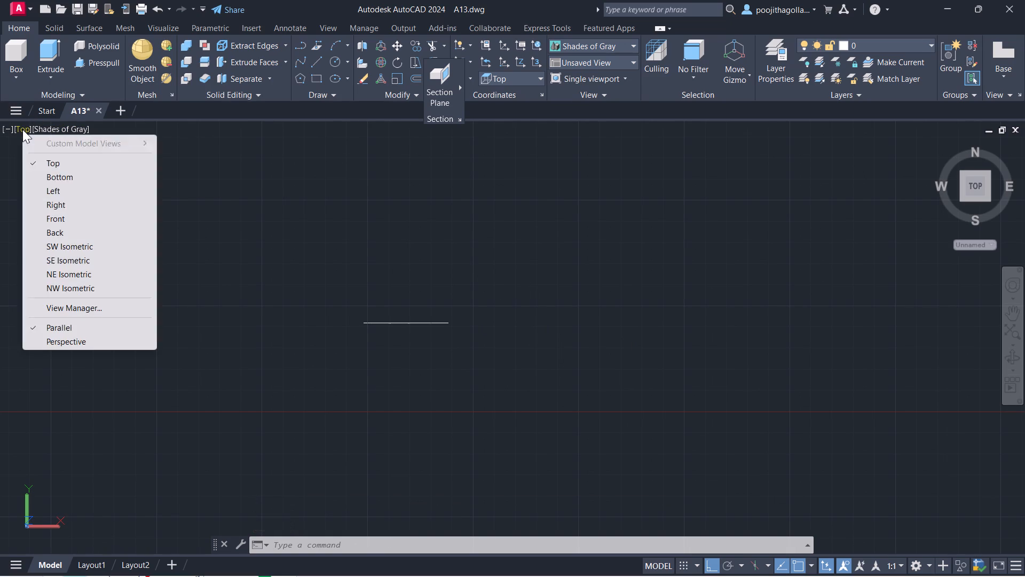
{"action": "left_click", "coordinate": [64, 219]}
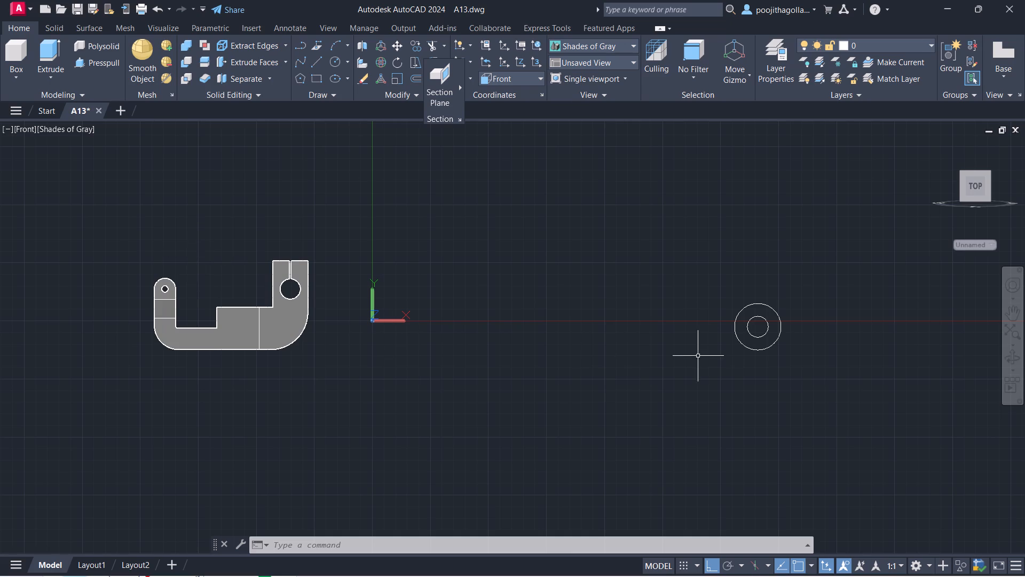
{"action": "middle_click_drag", "start_coordinate": [739, 352], "coordinate": [407, 326]}
{"action": "middle_click_drag", "start_coordinate": [657, 331], "coordinate": [526, 329]}
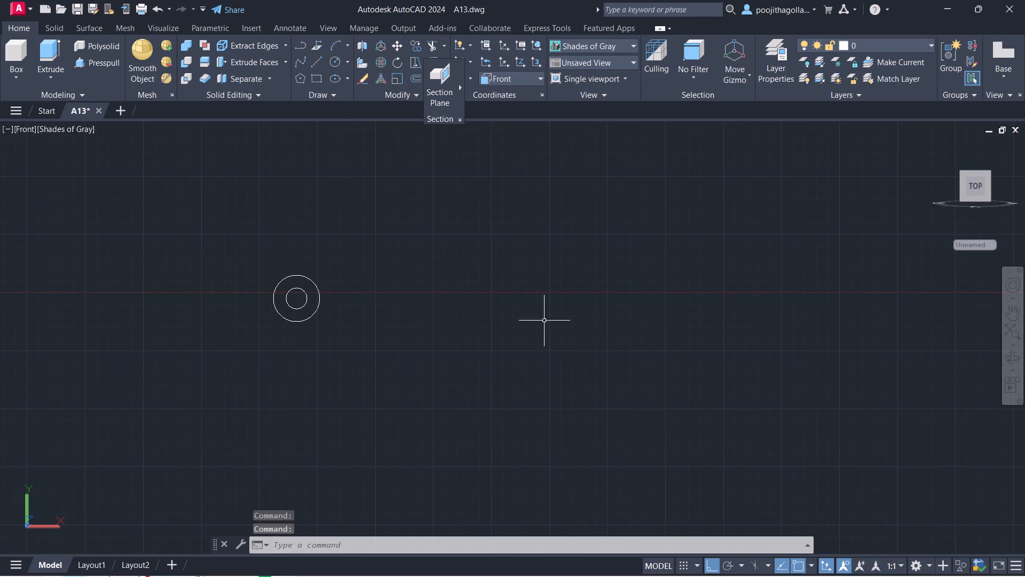
Draw a horizontal line 76 units long in the empty space beside the two concentric circles.
{"action": "middle_click_drag", "start_coordinate": [578, 310], "coordinate": [369, 296]}
{"action": "middle_click_drag", "start_coordinate": [356, 296], "coordinate": [305, 296]}
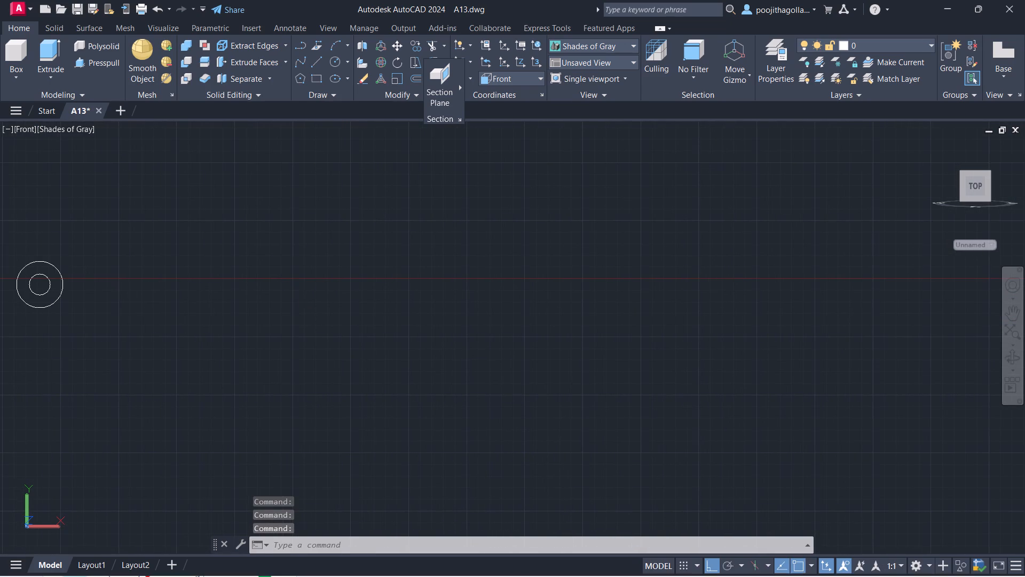
{"action": "key", "text": "l"}
{"action": "key", "text": "Return"}
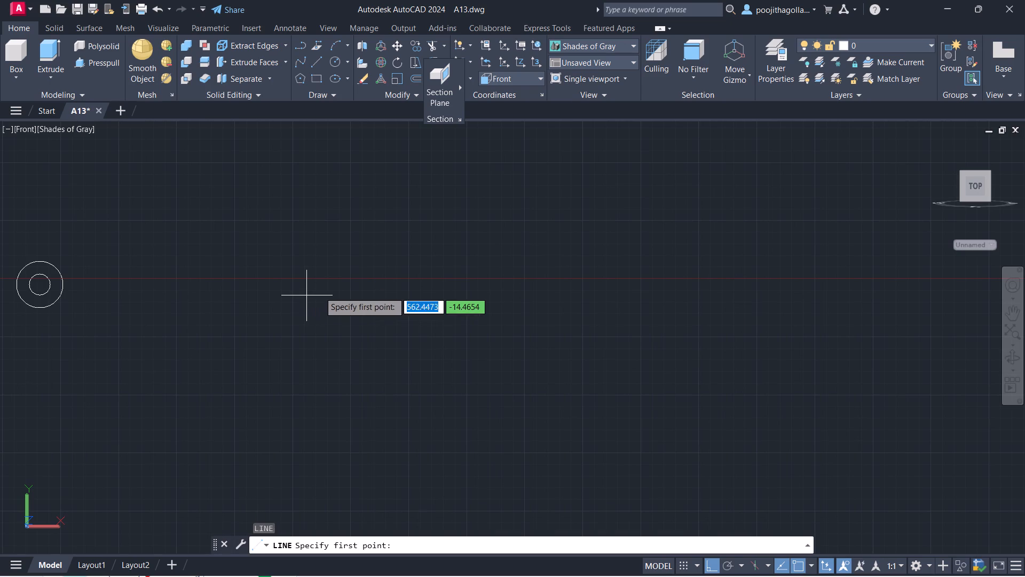
{"action": "left_click", "coordinate": [354, 282]}
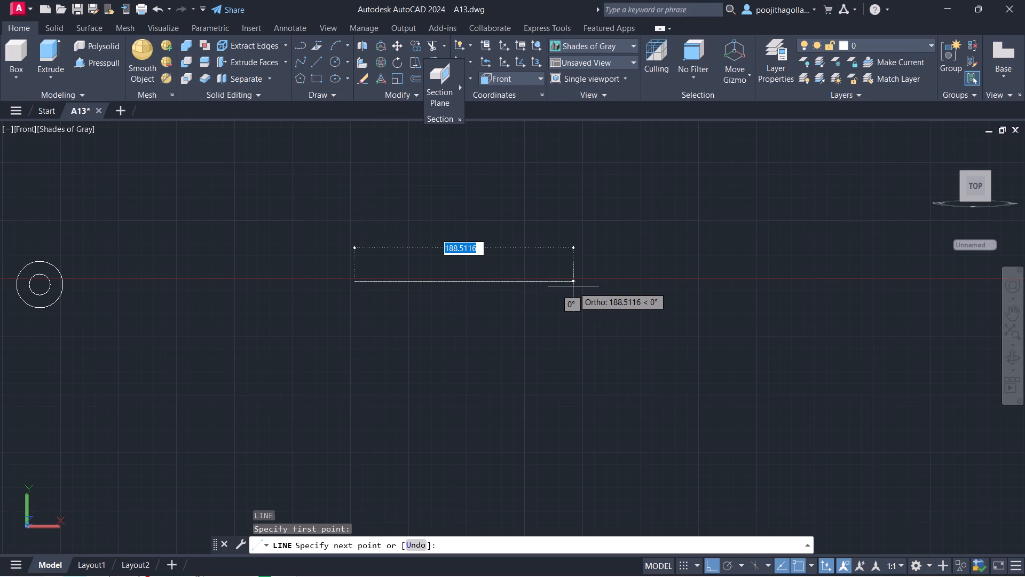
{"action": "type", "text": "76"}
{"action": "key", "text": "Return"}
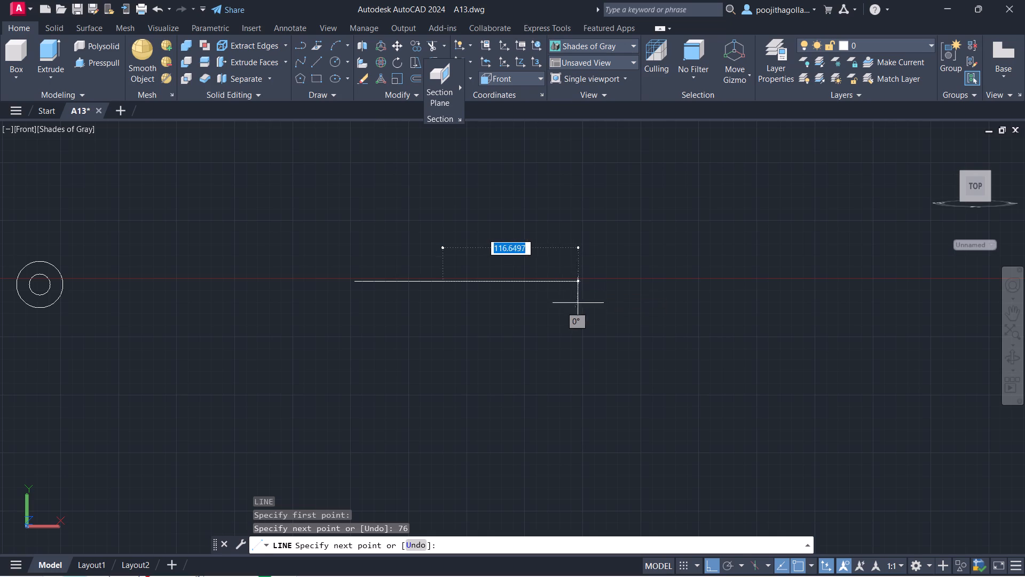
{"action": "middle_click_drag", "start_coordinate": [540, 414], "coordinate": [625, 354]}
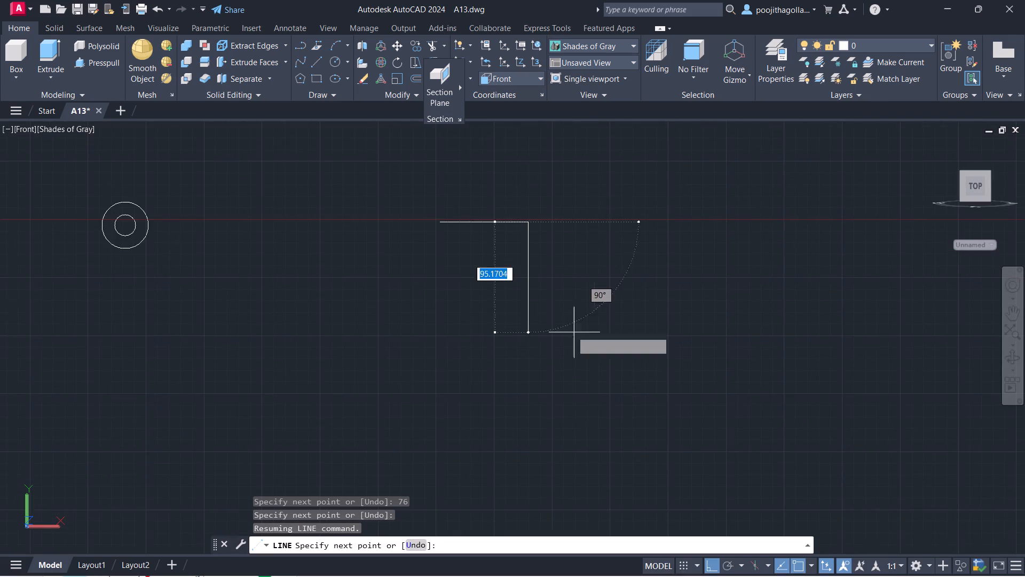
{"action": "scroll", "coordinate": [477, 255], "scroll_direction": "up", "scroll_amount": 2}
{"action": "middle_click_drag", "start_coordinate": [489, 275], "coordinate": [522, 332]}
{"action": "scroll", "coordinate": [546, 317], "scroll_direction": "up", "scroll_amount": 1}
{"action": "middle_click_drag", "start_coordinate": [547, 318], "coordinate": [557, 354]}
{"action": "key", "text": "ctrl+z"}
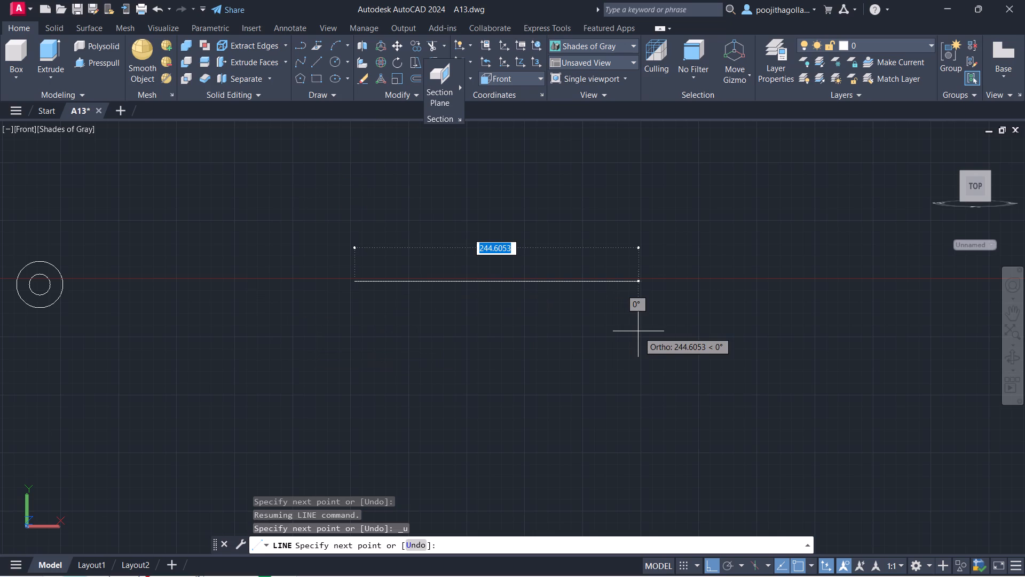
{"action": "type", "text": "76"}
{"action": "key", "text": "Return"}
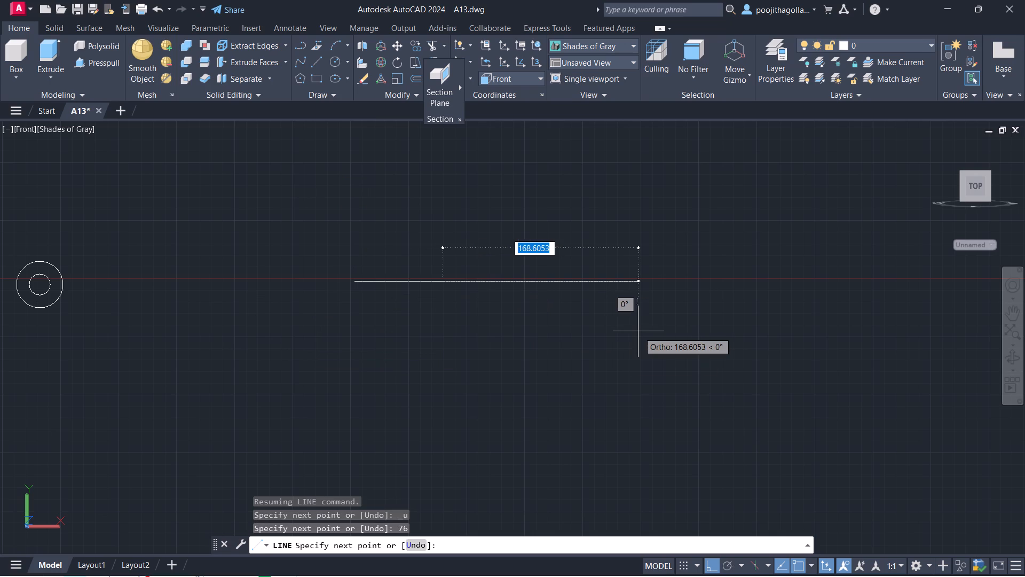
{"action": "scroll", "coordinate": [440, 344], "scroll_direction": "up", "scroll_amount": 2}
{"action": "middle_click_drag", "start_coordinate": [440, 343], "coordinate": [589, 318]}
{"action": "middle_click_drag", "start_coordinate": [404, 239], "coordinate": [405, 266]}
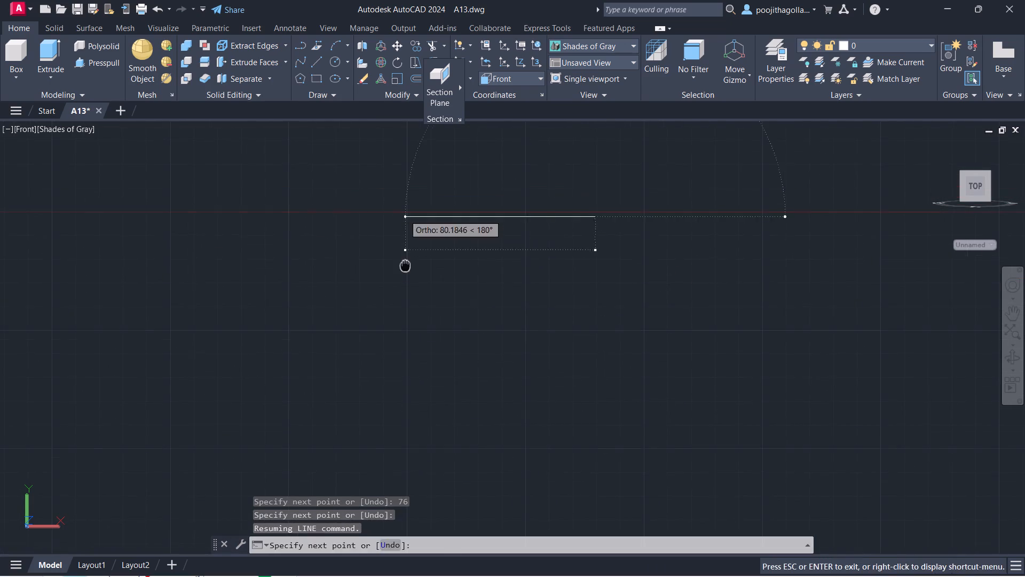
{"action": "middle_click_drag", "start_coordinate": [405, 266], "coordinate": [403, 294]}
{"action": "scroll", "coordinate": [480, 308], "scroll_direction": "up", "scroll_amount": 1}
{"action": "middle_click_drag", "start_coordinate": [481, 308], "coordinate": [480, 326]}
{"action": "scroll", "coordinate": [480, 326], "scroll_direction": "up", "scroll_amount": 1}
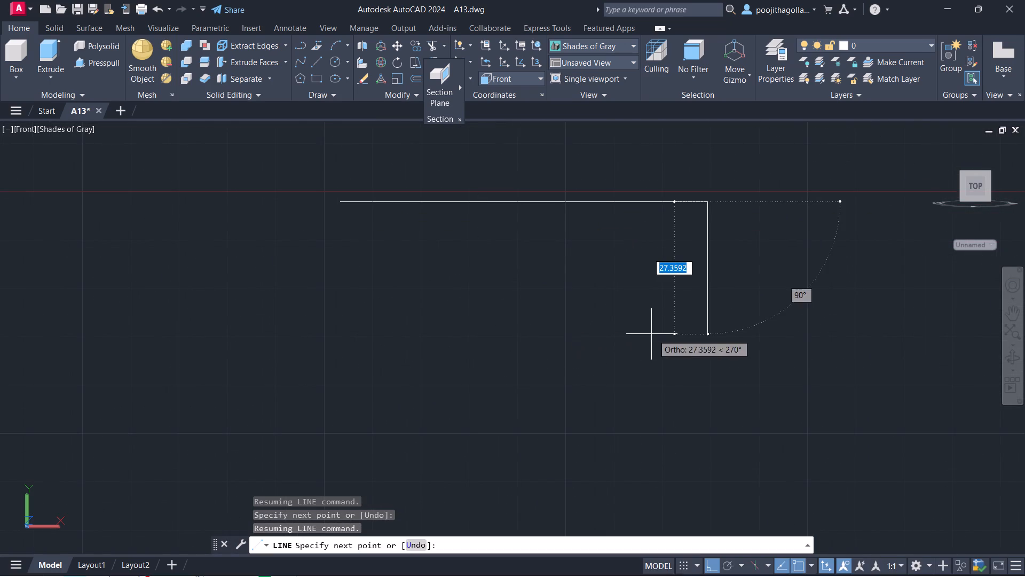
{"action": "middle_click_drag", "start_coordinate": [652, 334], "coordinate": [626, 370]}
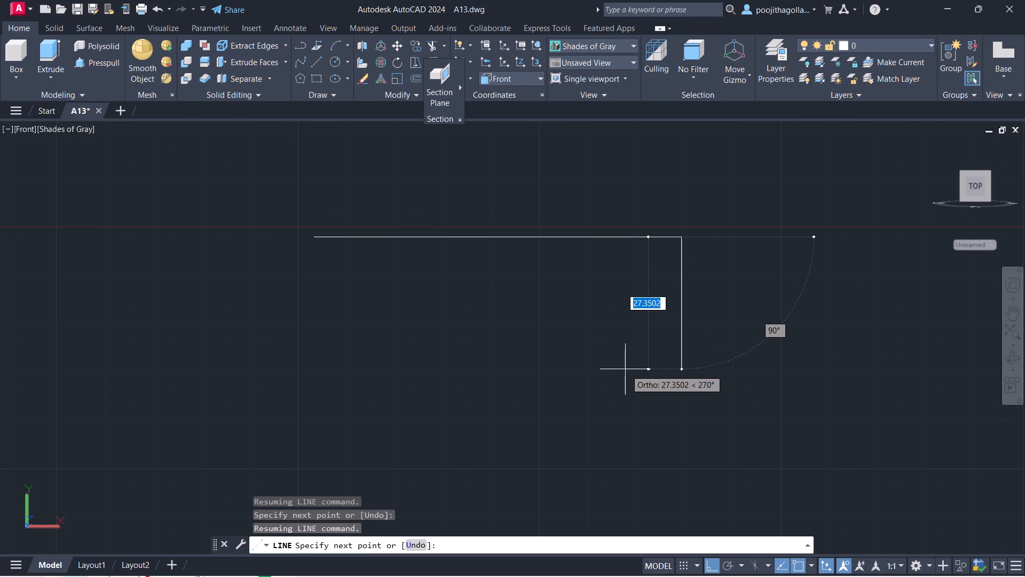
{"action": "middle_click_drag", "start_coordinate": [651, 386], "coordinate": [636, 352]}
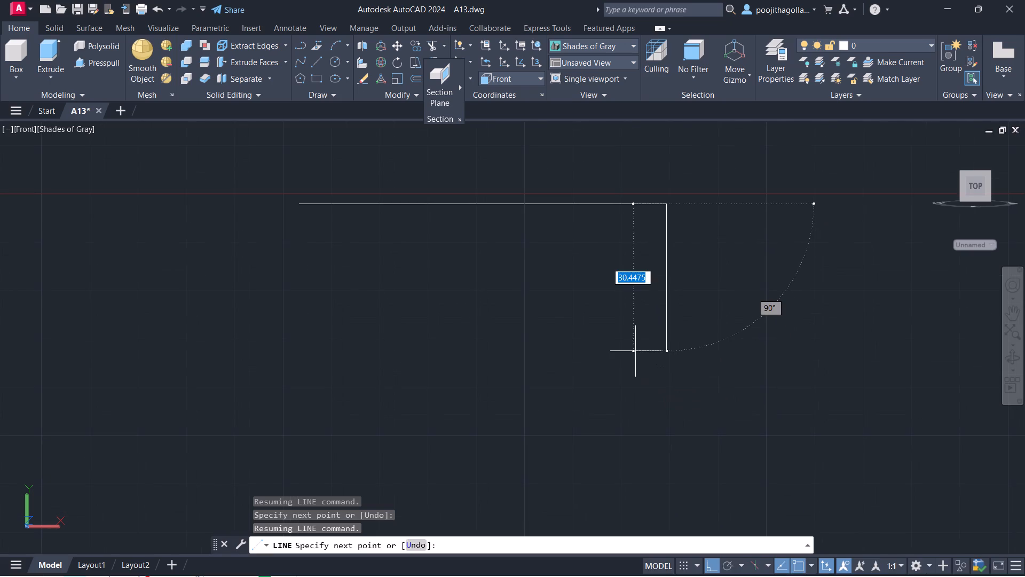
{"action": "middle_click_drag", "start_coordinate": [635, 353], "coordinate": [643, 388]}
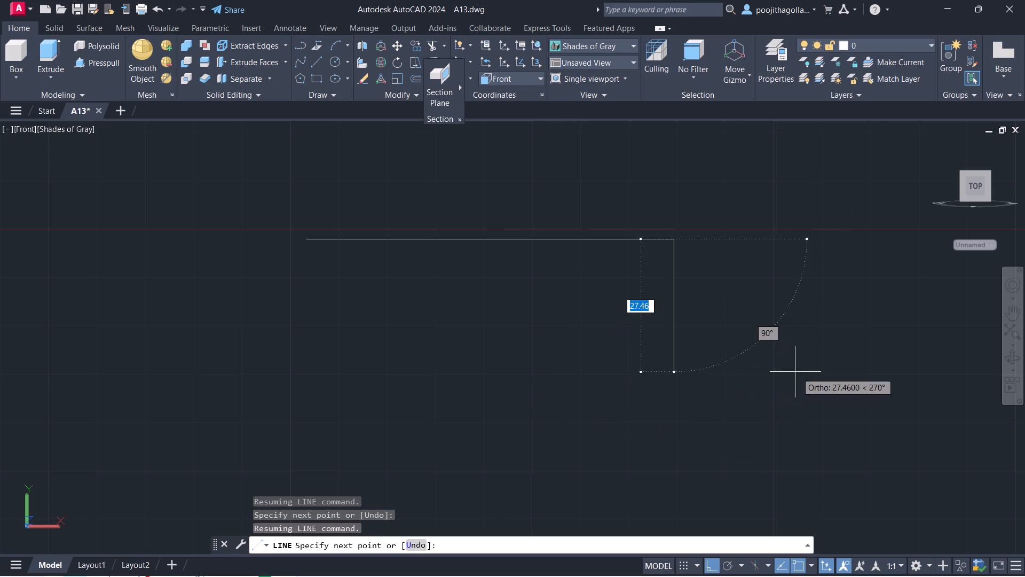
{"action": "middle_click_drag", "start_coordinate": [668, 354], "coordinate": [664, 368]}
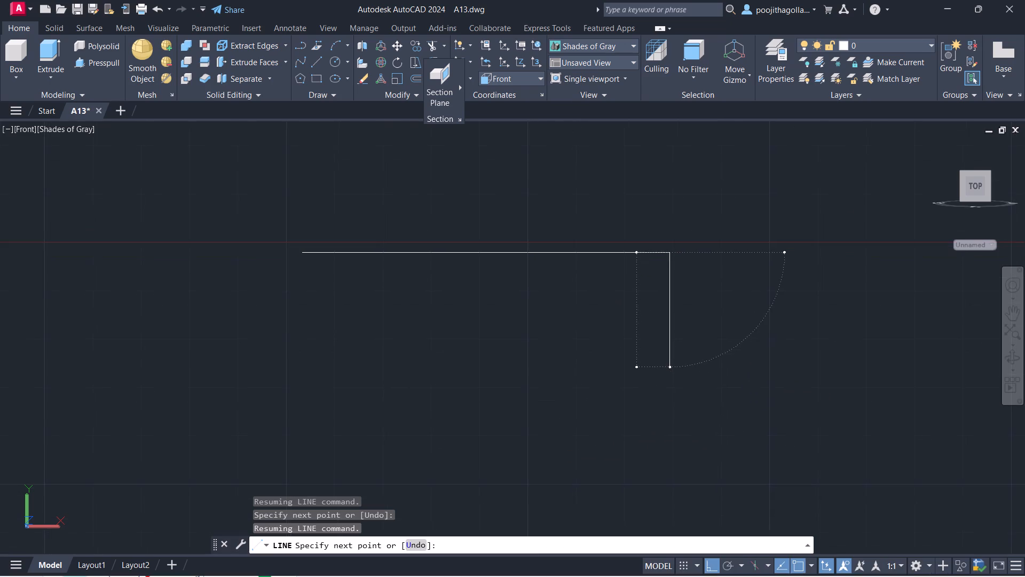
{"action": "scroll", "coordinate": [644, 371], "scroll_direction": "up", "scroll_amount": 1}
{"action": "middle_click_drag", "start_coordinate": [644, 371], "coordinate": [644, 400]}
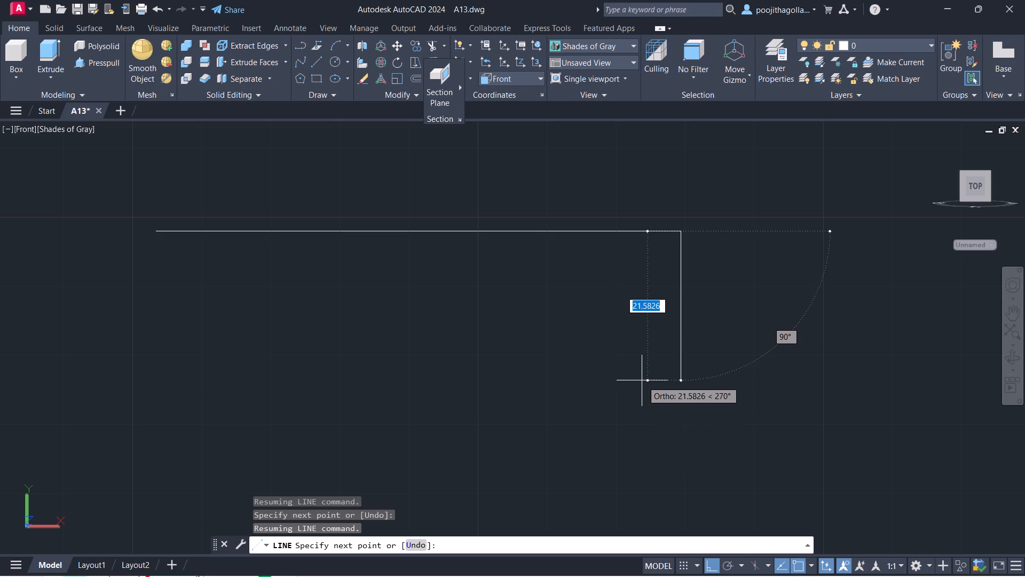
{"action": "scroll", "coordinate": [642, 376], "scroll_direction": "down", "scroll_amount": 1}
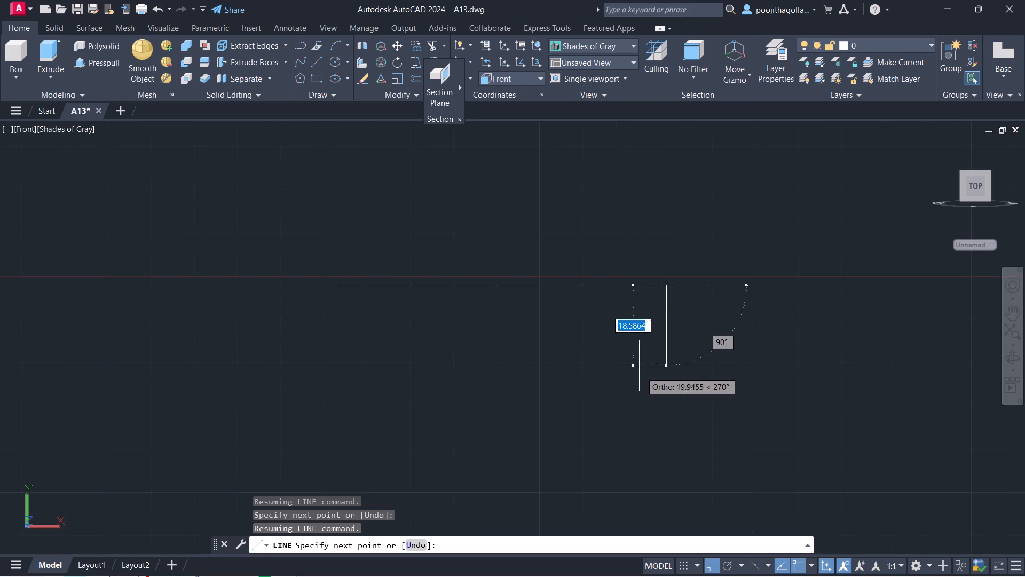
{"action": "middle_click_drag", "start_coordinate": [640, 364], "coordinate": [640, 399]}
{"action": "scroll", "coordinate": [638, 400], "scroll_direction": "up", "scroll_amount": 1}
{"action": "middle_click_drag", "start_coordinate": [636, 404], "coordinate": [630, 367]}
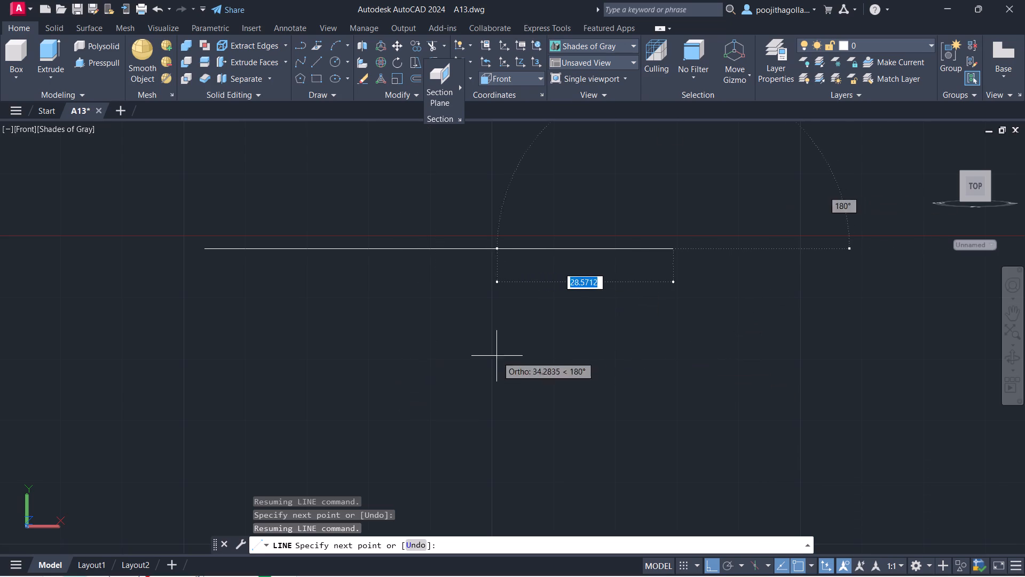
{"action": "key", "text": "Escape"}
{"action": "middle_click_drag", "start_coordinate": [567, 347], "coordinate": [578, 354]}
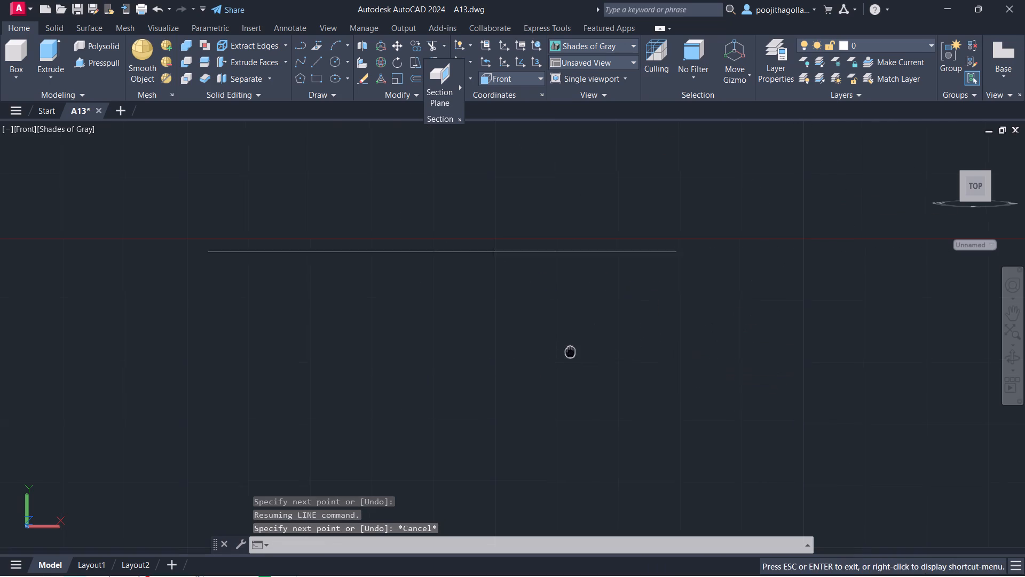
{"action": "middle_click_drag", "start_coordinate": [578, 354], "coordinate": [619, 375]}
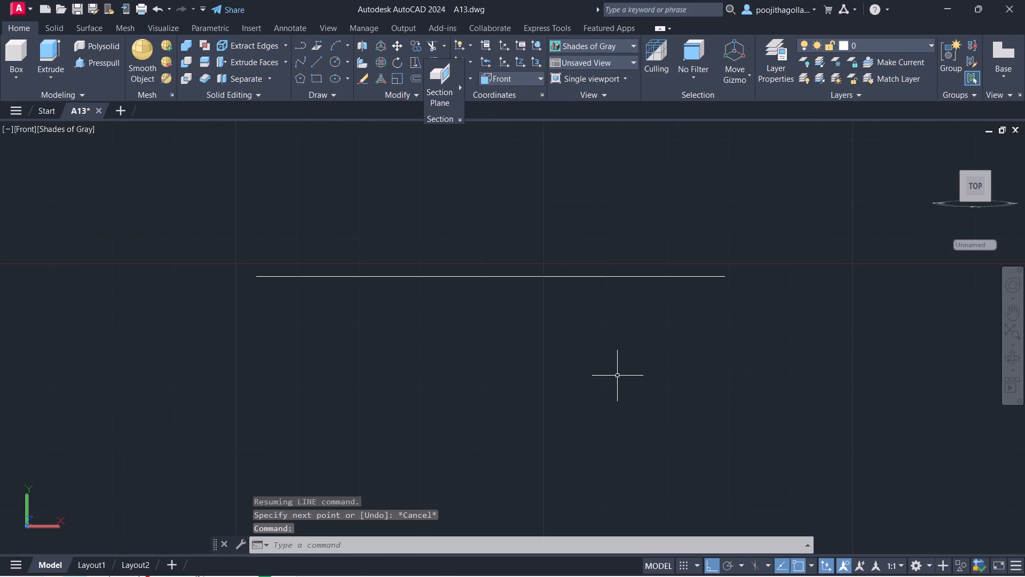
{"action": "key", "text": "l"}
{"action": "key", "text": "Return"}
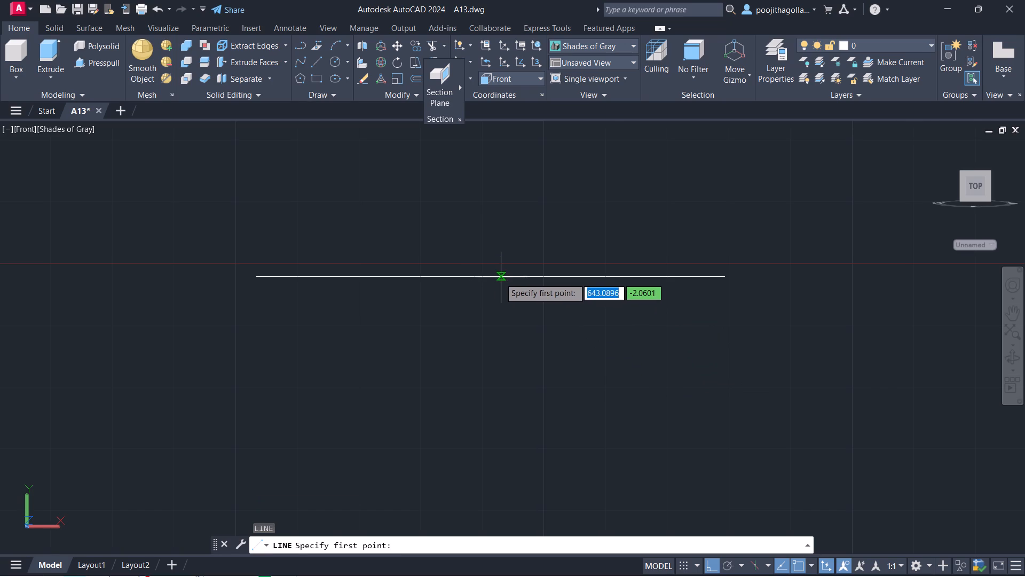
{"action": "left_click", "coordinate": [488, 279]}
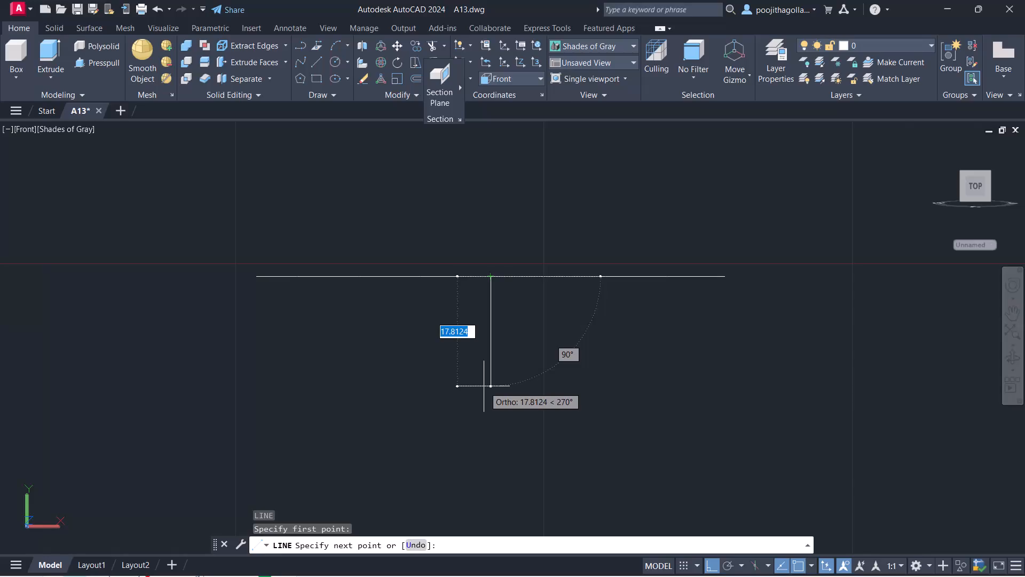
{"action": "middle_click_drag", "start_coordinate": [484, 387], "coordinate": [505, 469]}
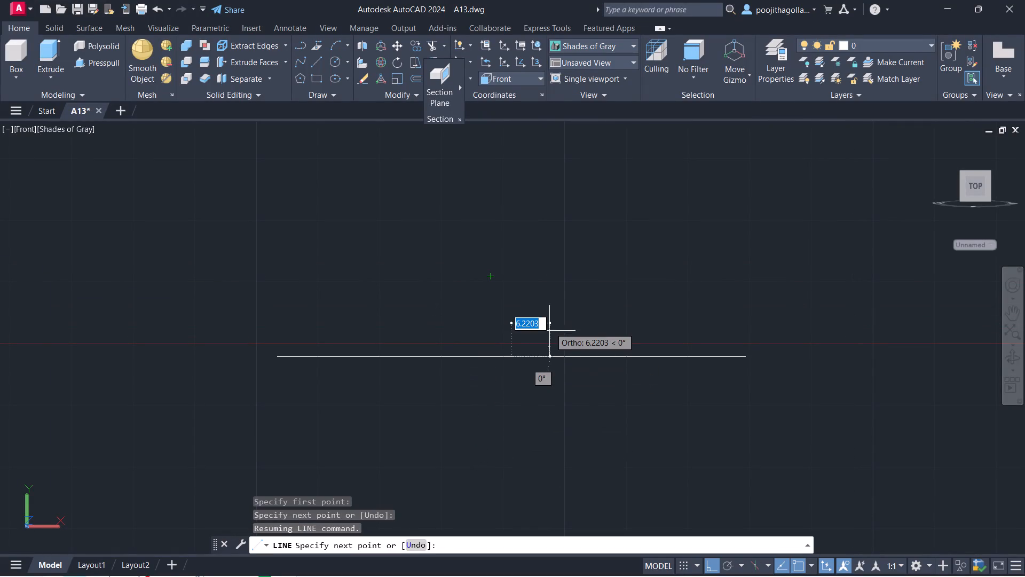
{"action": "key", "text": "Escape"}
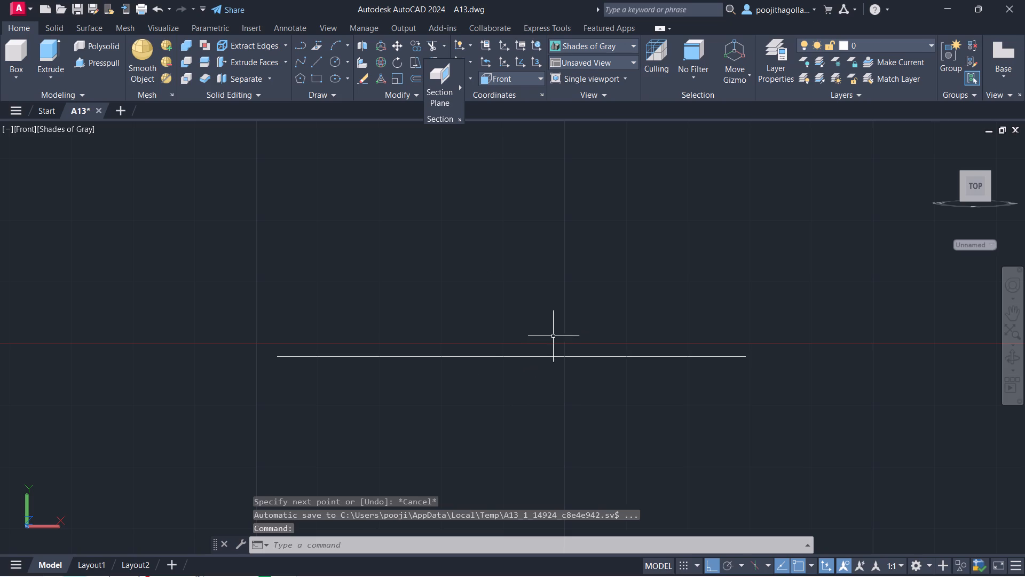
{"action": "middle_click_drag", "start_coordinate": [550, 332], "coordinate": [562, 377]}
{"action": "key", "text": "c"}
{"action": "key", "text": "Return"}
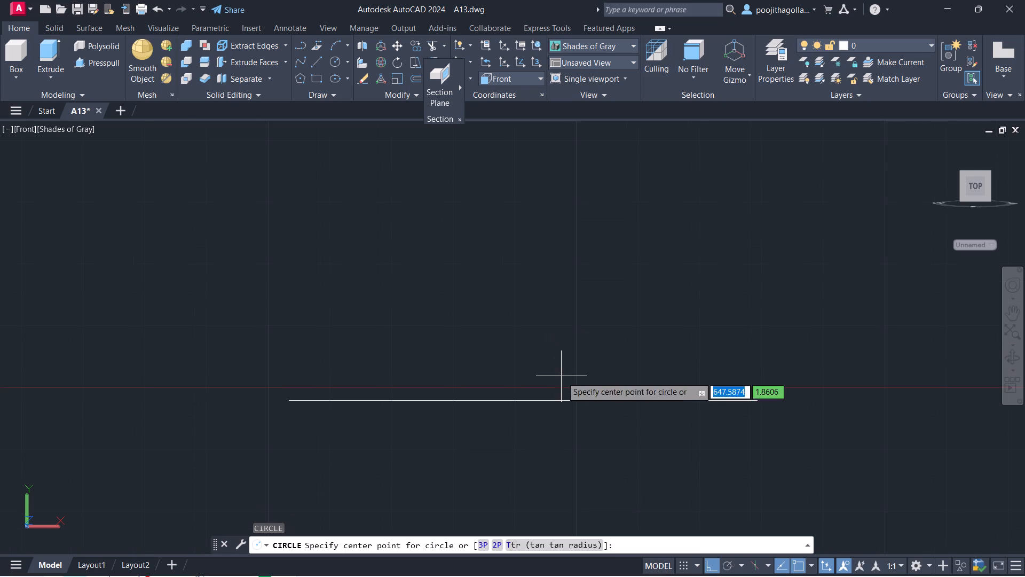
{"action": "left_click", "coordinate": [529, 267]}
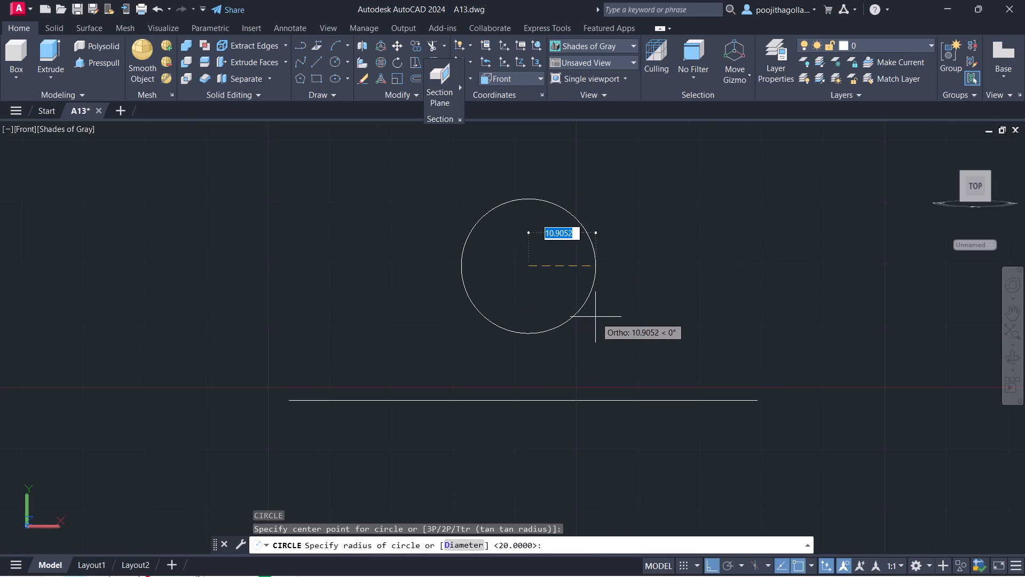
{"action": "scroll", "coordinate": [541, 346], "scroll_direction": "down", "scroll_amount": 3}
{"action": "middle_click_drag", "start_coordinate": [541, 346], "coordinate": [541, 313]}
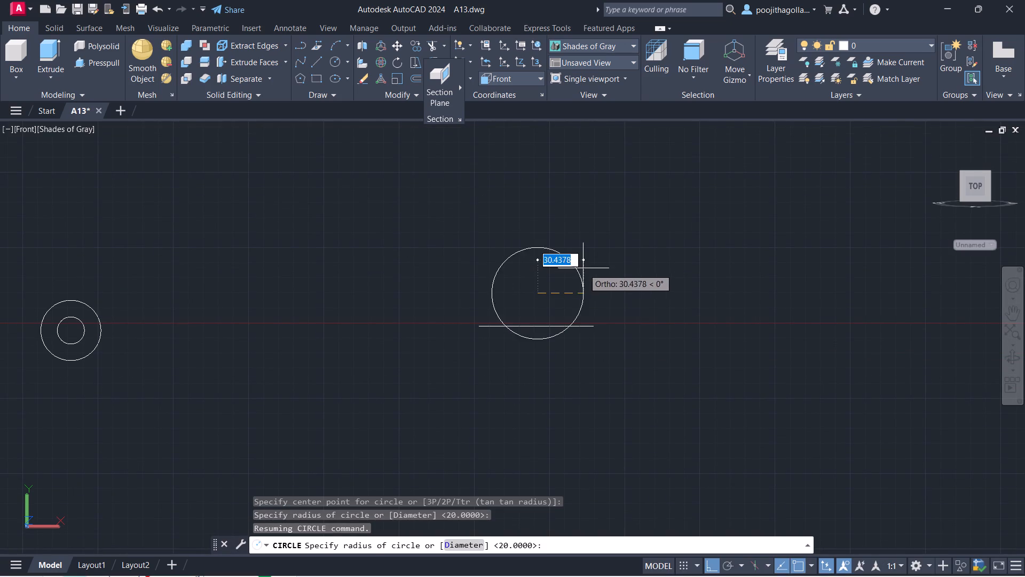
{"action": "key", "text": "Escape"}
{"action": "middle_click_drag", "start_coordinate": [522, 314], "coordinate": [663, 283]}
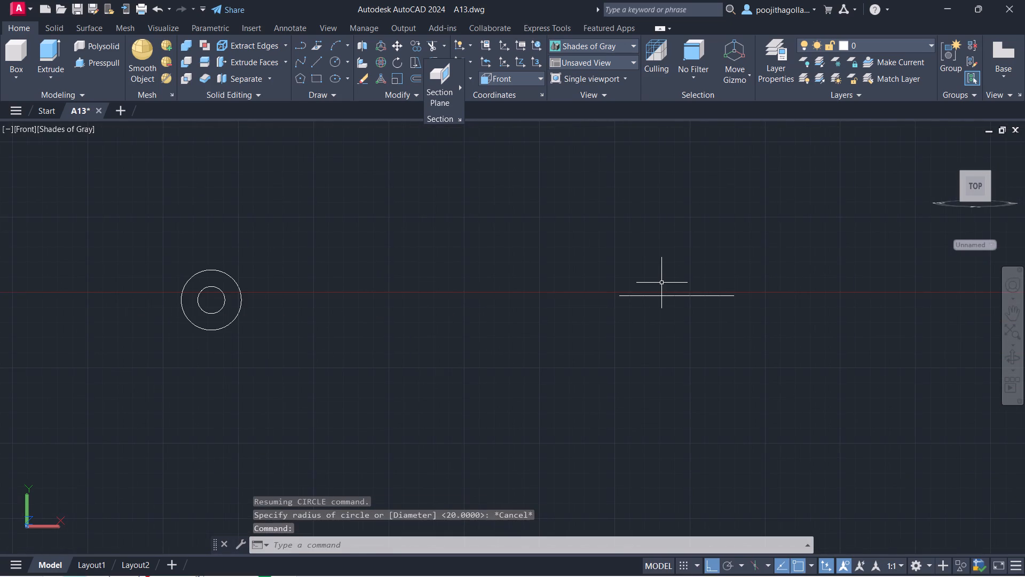
Draw a vertical line 50 units long straight down from the centre of the concentric circles.
{"action": "key", "text": "l"}
{"action": "key", "text": "Return"}
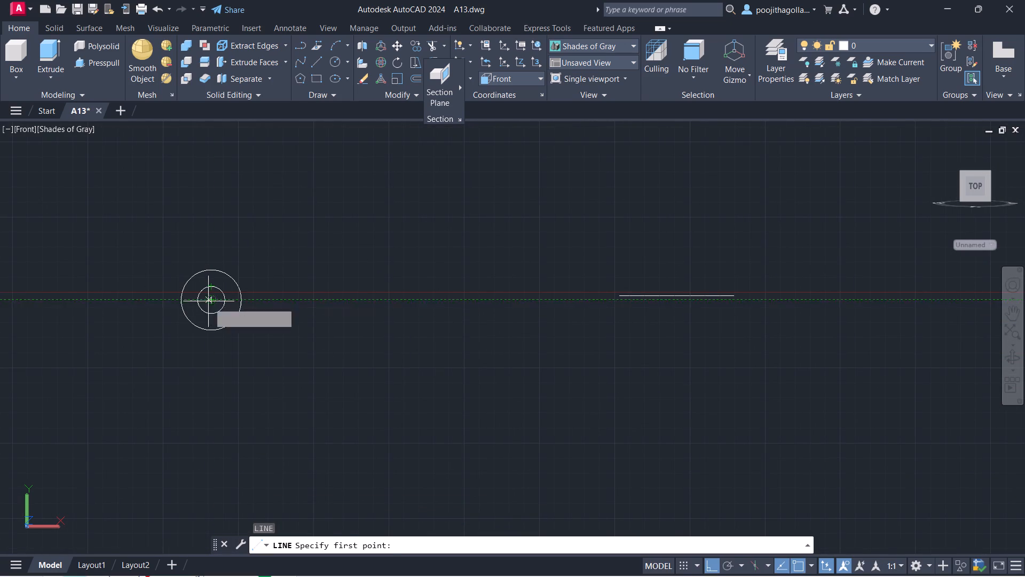
{"action": "left_click", "coordinate": [209, 303]}
{"action": "scroll", "coordinate": [216, 350], "scroll_direction": "up", "scroll_amount": 1}
{"action": "middle_click_drag", "start_coordinate": [224, 355], "coordinate": [381, 410]}
{"action": "middle_click_drag", "start_coordinate": [378, 419], "coordinate": [373, 381]}
{"action": "scroll", "coordinate": [378, 419], "scroll_direction": "up", "scroll_amount": 1}
{"action": "middle_click_drag", "start_coordinate": [378, 398], "coordinate": [377, 411]}
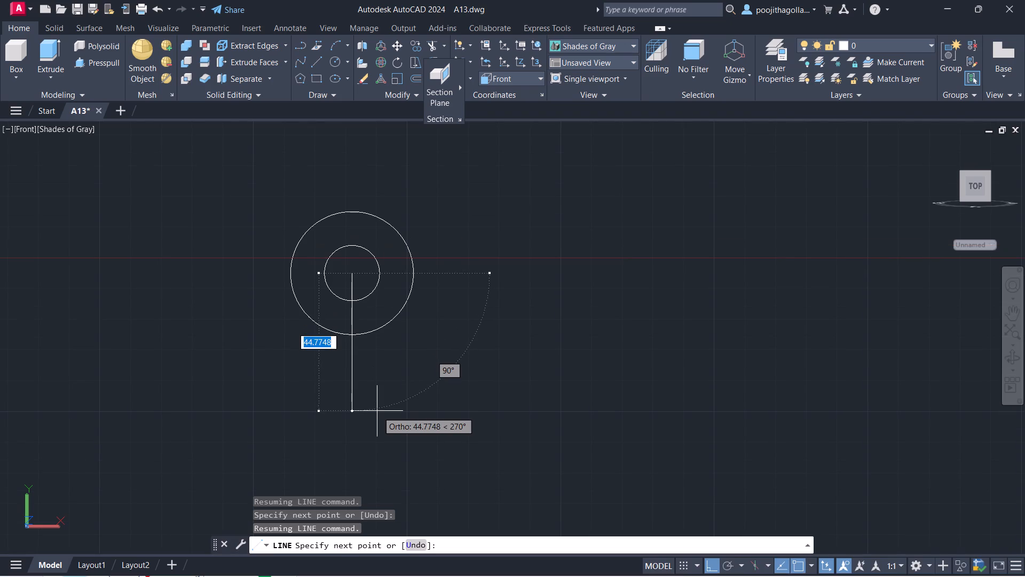
{"action": "middle_click_drag", "start_coordinate": [389, 413], "coordinate": [379, 436]}
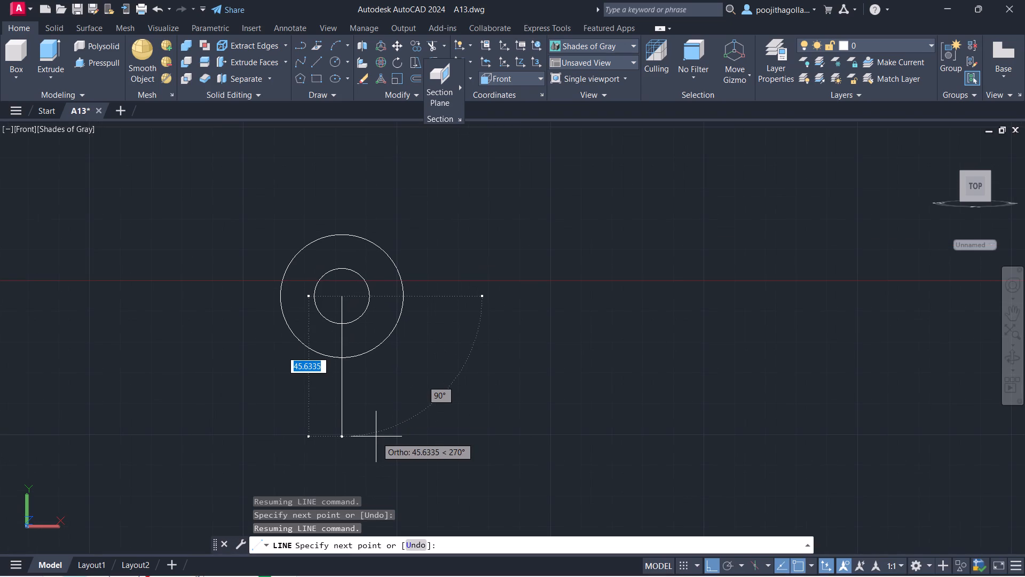
{"action": "type", "text": "50"}
{"action": "key", "text": "Return"}
{"action": "key", "text": "Escape"}
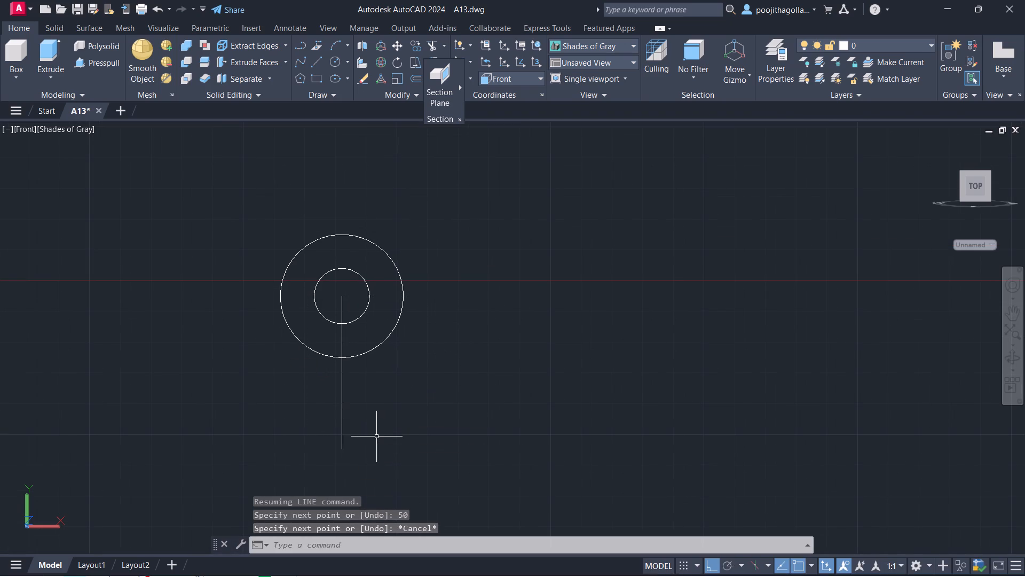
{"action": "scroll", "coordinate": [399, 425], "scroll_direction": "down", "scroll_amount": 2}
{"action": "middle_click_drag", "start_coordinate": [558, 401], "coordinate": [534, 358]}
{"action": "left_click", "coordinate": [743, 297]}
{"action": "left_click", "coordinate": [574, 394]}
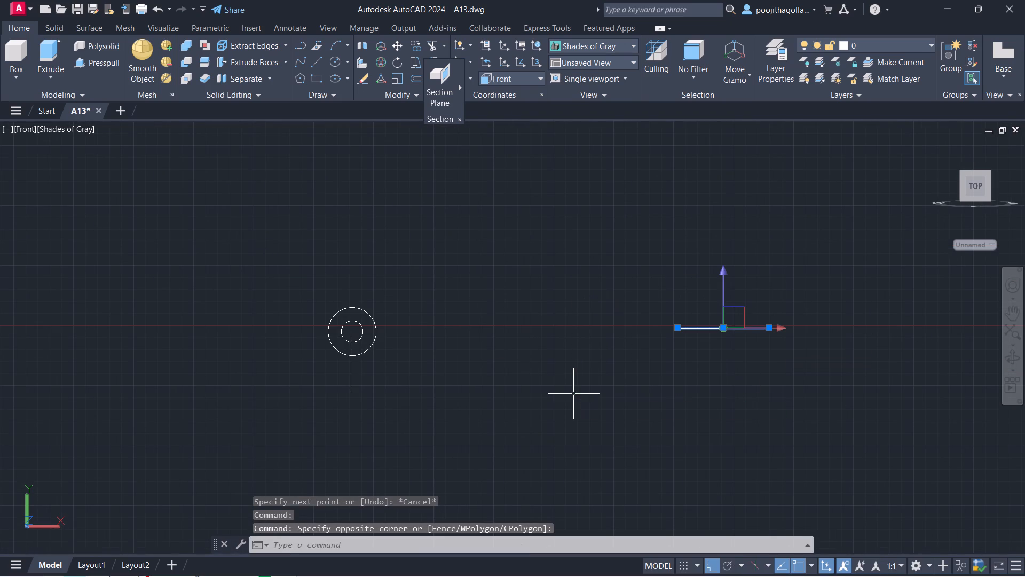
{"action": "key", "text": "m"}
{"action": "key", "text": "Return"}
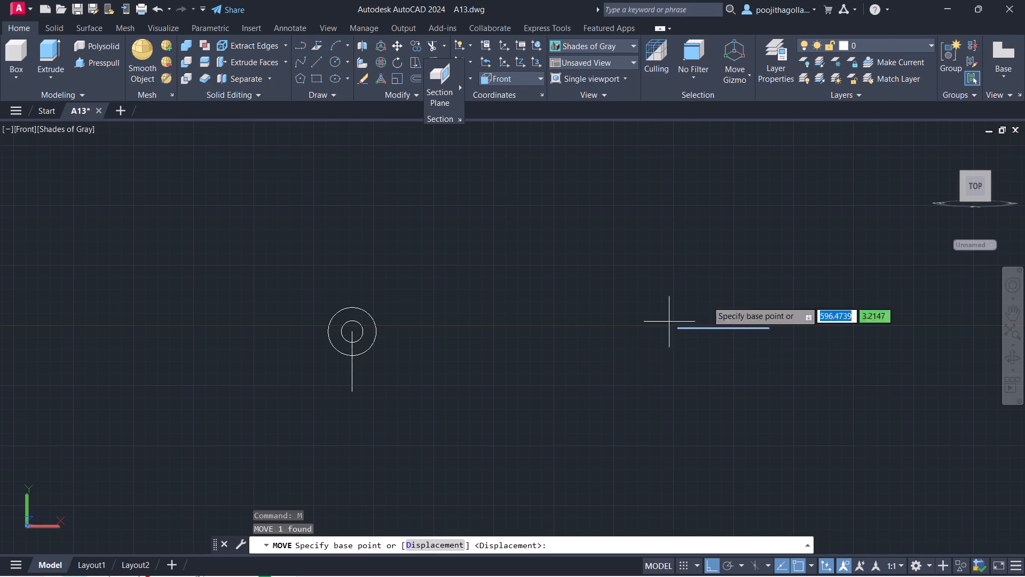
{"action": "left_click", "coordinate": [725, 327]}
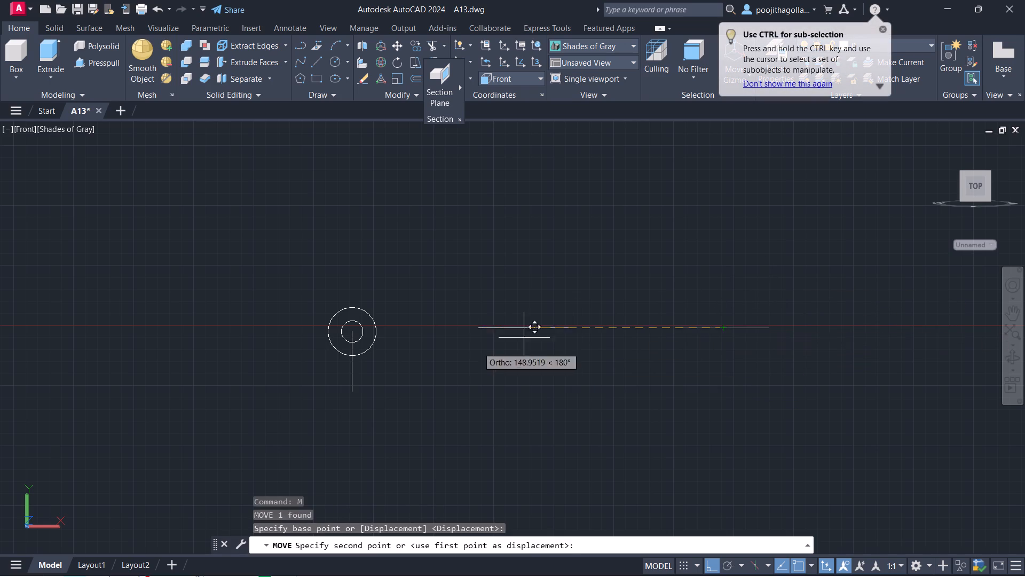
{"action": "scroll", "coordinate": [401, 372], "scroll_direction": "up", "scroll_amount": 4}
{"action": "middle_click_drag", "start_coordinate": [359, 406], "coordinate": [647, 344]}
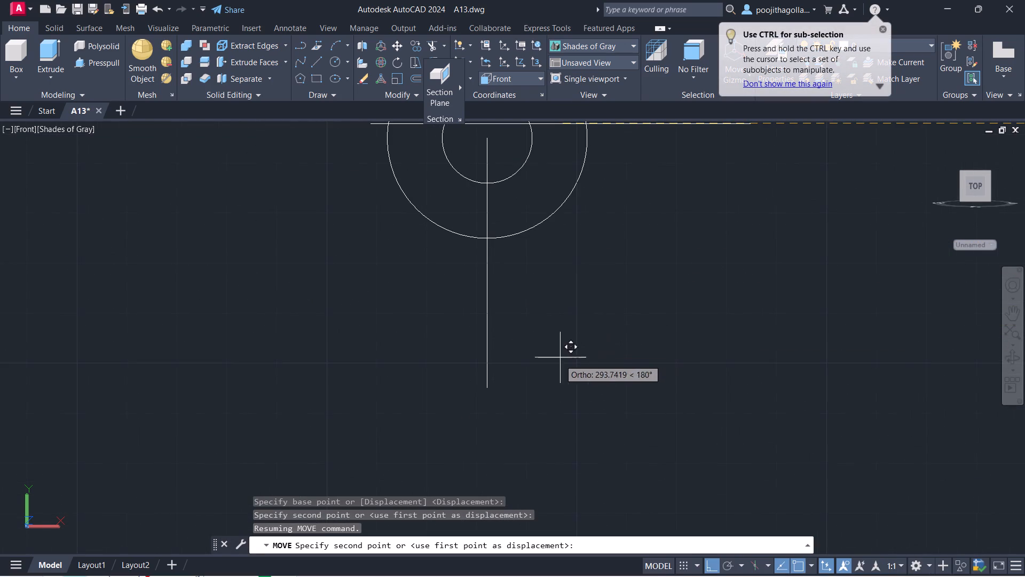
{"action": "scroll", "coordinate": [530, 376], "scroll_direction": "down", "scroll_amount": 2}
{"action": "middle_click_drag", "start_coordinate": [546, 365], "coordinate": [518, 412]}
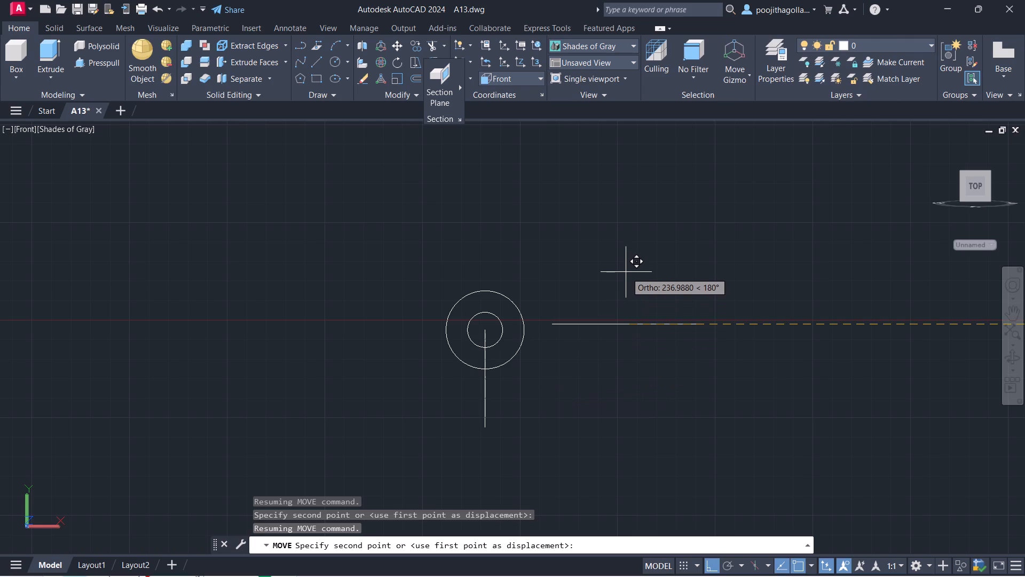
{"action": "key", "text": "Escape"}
Draw a horizontal line 90 units long to the right from the lower end of the vertical centreline.
{"action": "middle_click_drag", "start_coordinate": [555, 391], "coordinate": [558, 373]}
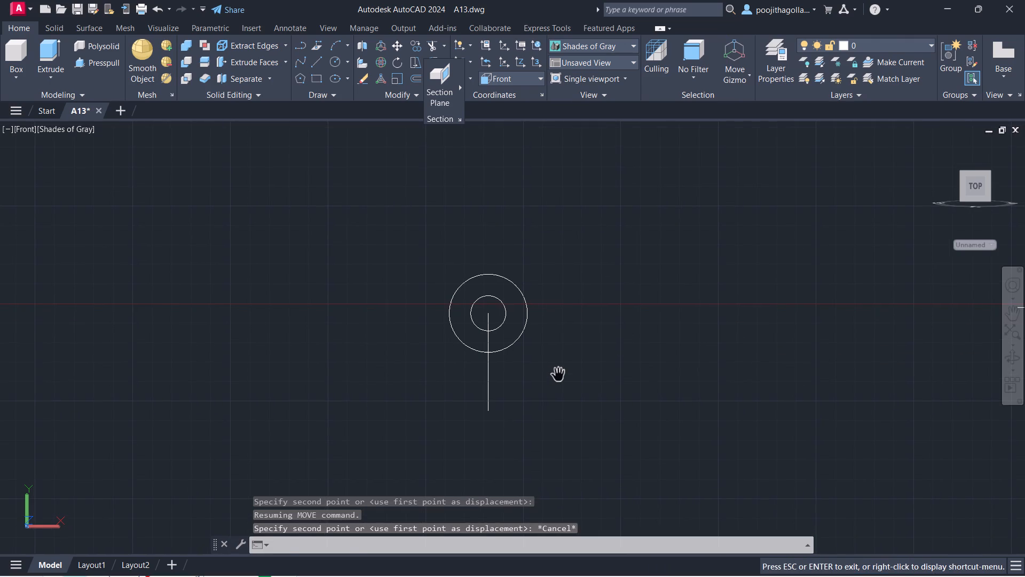
{"action": "key", "text": "l"}
{"action": "key", "text": "Return"}
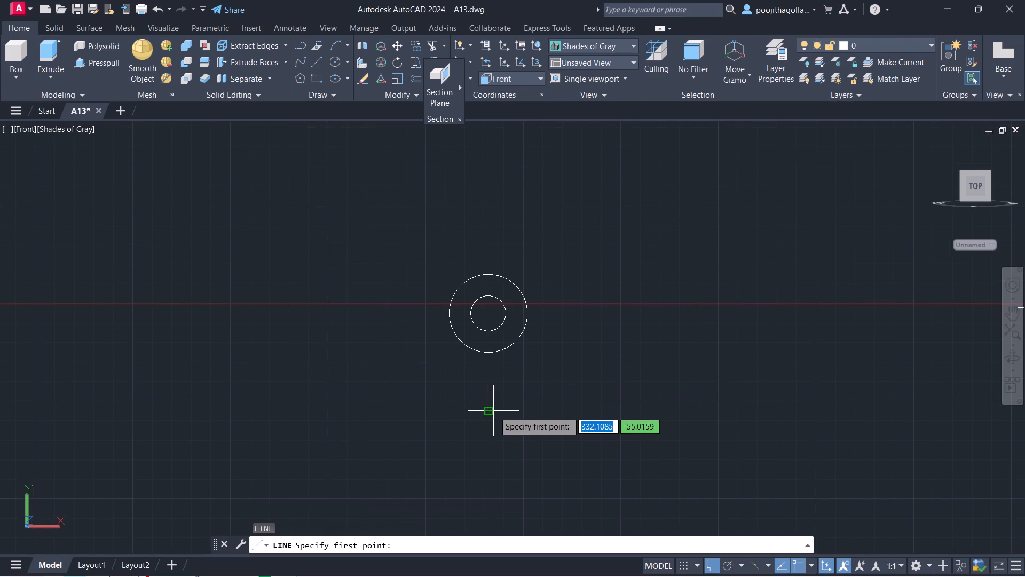
{"action": "left_click", "coordinate": [490, 414]}
{"action": "key", "text": "9"}
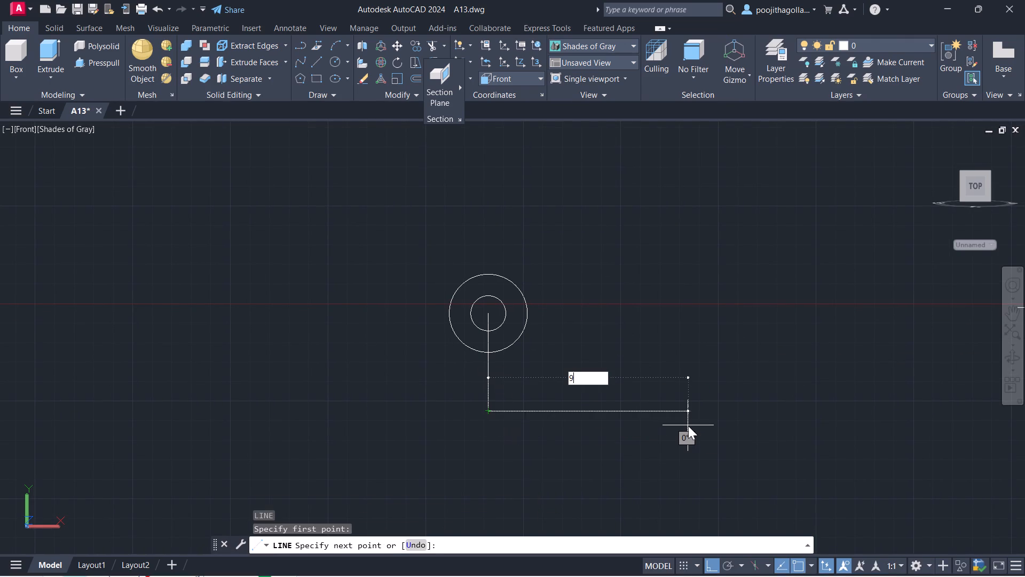
{"action": "key", "text": "0"}
{"action": "key", "text": "Return"}
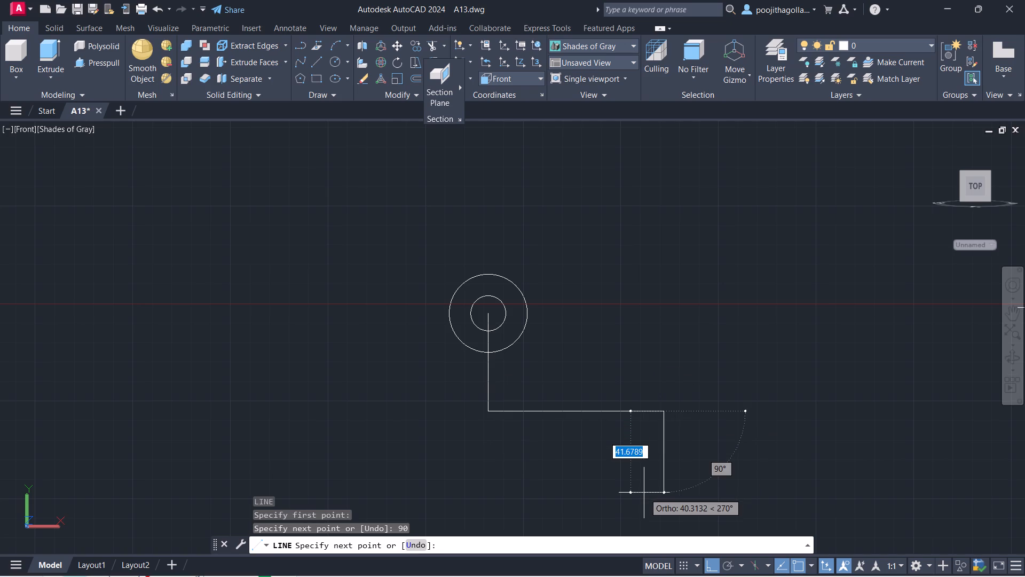
{"action": "key", "text": "Escape"}
Centre the 90-unit horizontal line under the circles by moving its midpoint to the lower end of the vertical centreline.
{"action": "left_click", "coordinate": [651, 391]}
{"action": "left_click", "coordinate": [537, 479]}
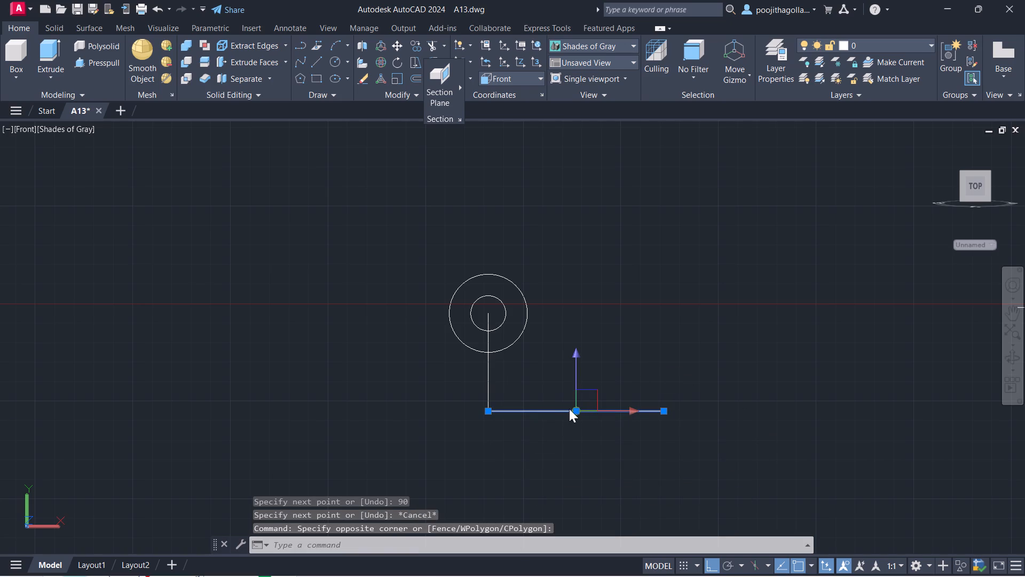
{"action": "left_click", "coordinate": [575, 411]}
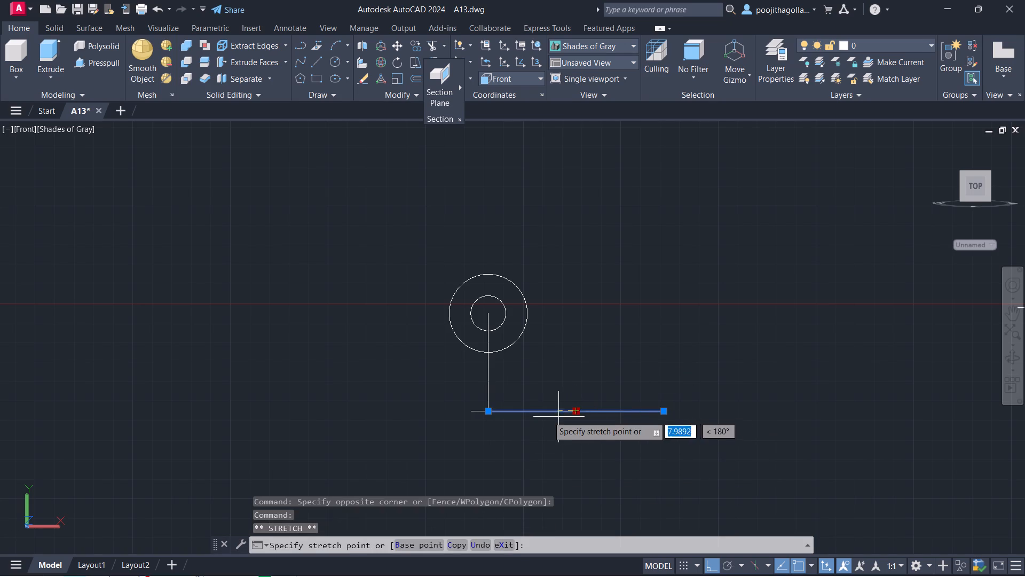
{"action": "left_click", "coordinate": [488, 410]}
{"action": "key", "text": "Escape"}
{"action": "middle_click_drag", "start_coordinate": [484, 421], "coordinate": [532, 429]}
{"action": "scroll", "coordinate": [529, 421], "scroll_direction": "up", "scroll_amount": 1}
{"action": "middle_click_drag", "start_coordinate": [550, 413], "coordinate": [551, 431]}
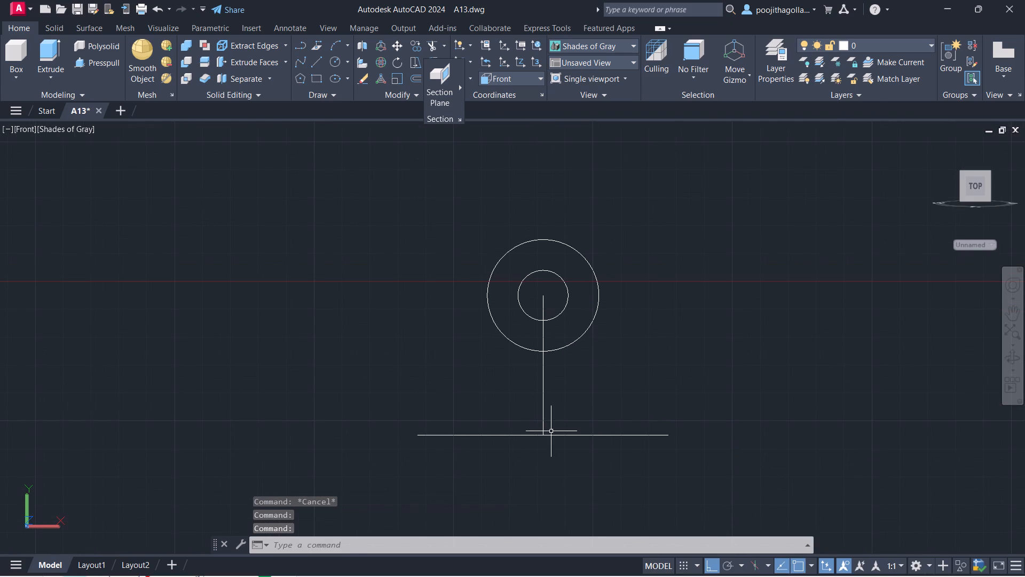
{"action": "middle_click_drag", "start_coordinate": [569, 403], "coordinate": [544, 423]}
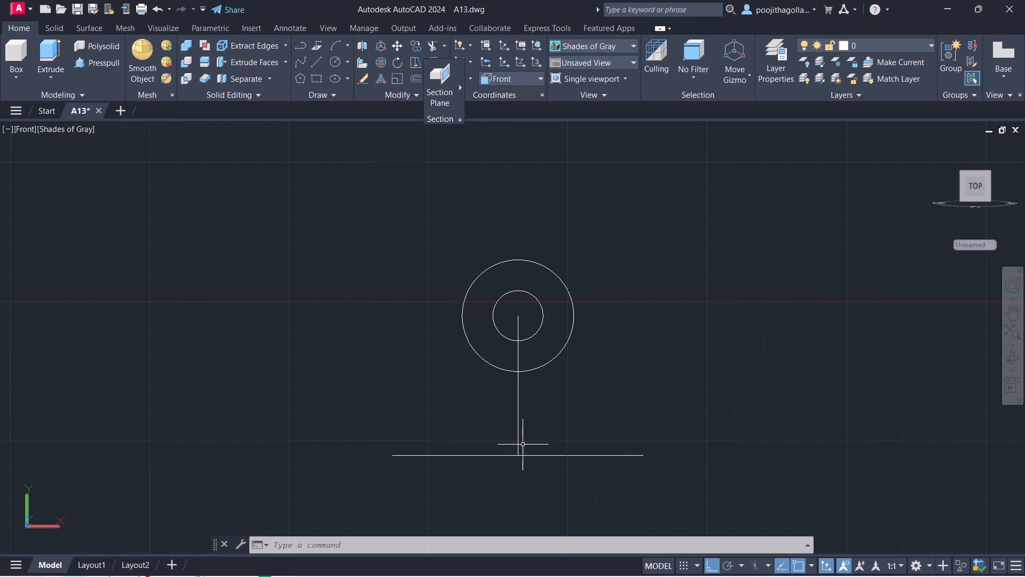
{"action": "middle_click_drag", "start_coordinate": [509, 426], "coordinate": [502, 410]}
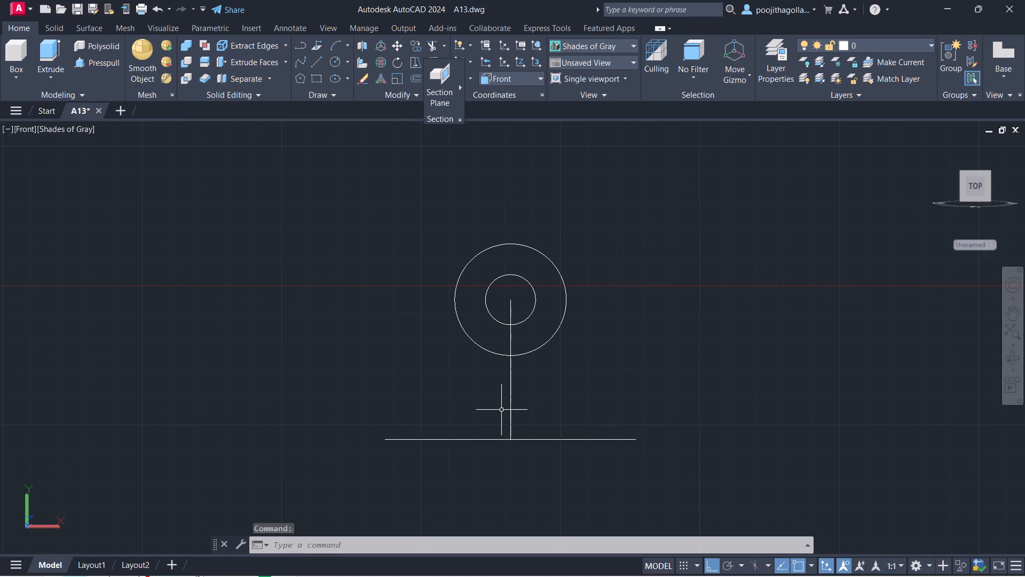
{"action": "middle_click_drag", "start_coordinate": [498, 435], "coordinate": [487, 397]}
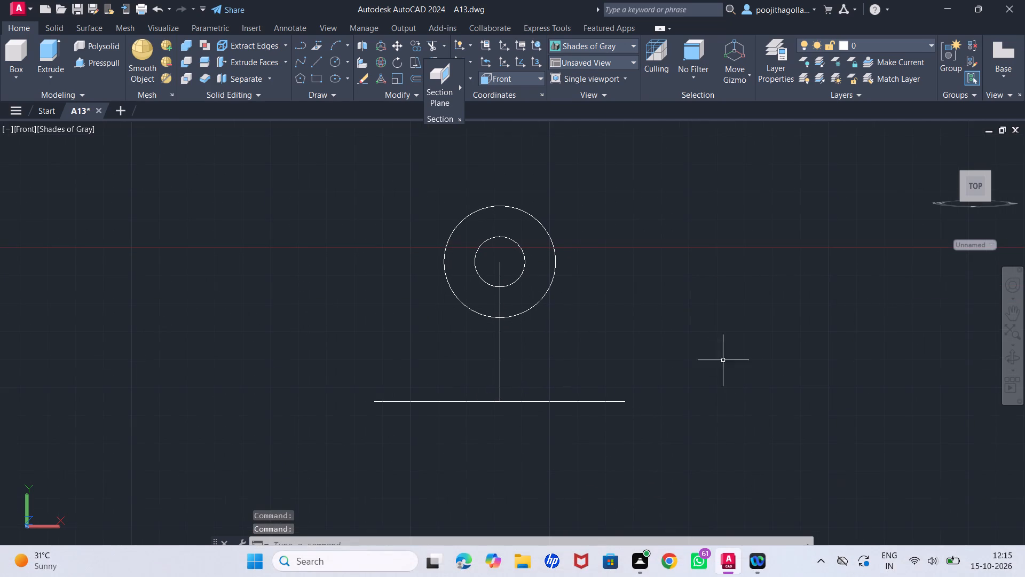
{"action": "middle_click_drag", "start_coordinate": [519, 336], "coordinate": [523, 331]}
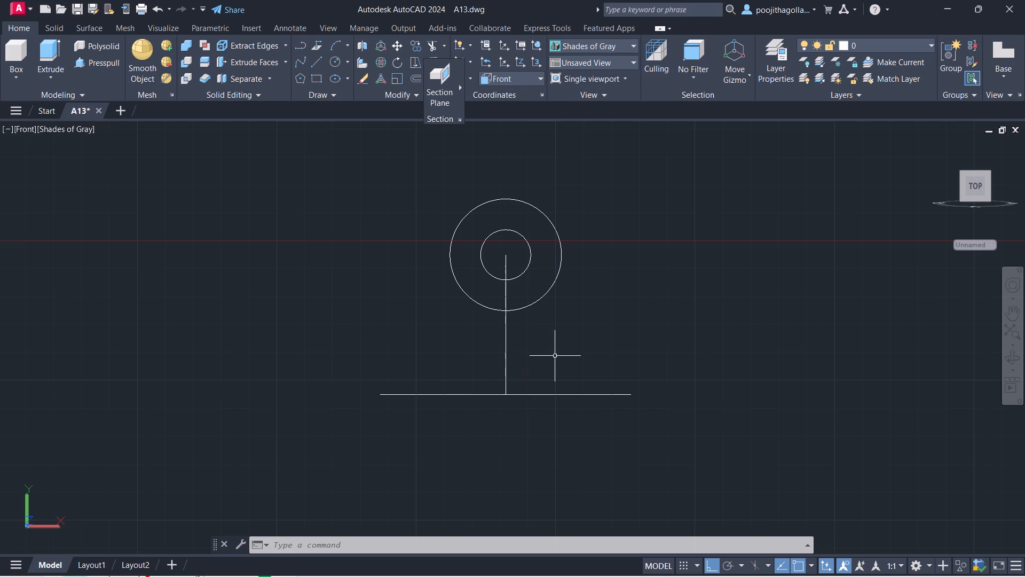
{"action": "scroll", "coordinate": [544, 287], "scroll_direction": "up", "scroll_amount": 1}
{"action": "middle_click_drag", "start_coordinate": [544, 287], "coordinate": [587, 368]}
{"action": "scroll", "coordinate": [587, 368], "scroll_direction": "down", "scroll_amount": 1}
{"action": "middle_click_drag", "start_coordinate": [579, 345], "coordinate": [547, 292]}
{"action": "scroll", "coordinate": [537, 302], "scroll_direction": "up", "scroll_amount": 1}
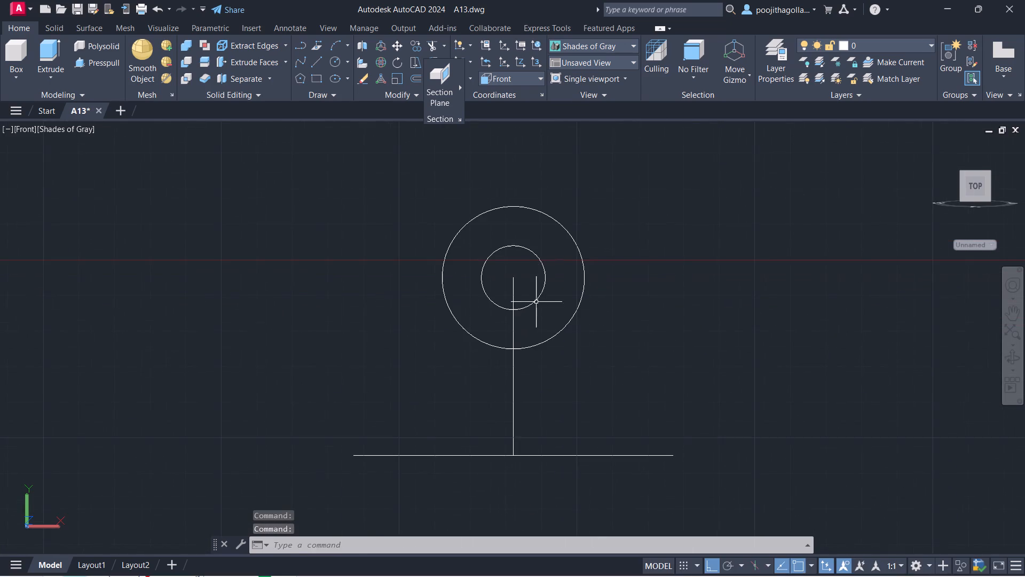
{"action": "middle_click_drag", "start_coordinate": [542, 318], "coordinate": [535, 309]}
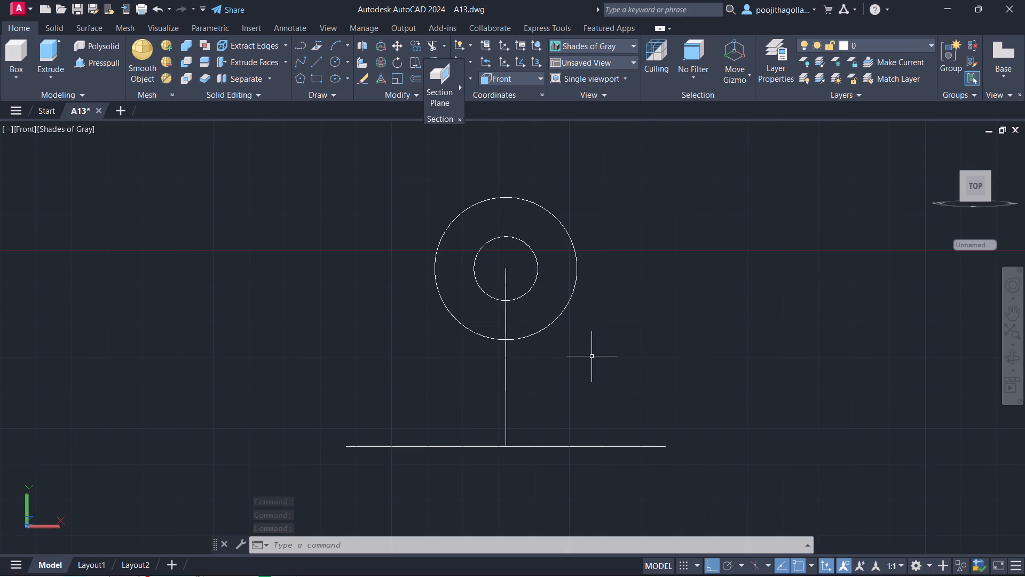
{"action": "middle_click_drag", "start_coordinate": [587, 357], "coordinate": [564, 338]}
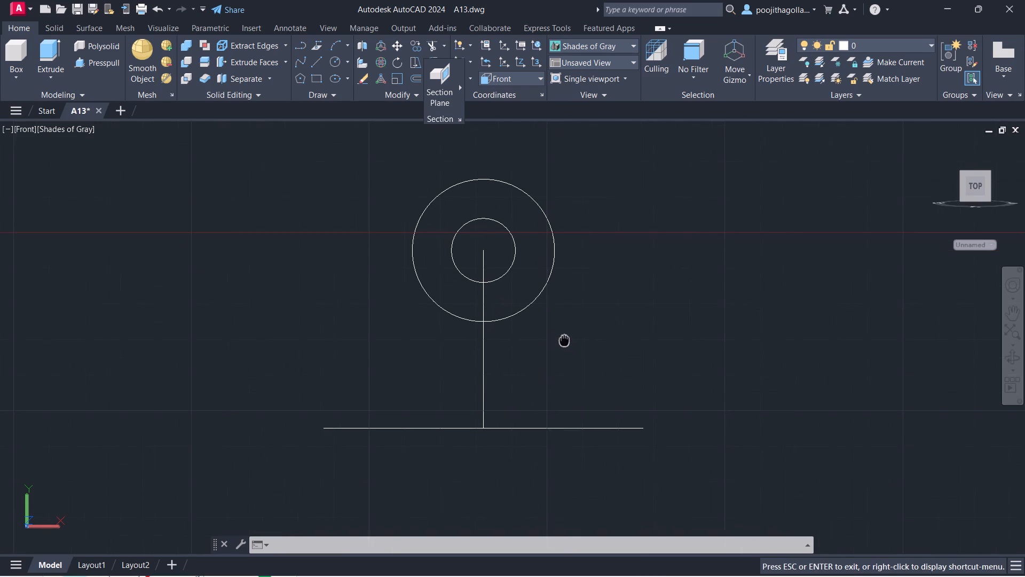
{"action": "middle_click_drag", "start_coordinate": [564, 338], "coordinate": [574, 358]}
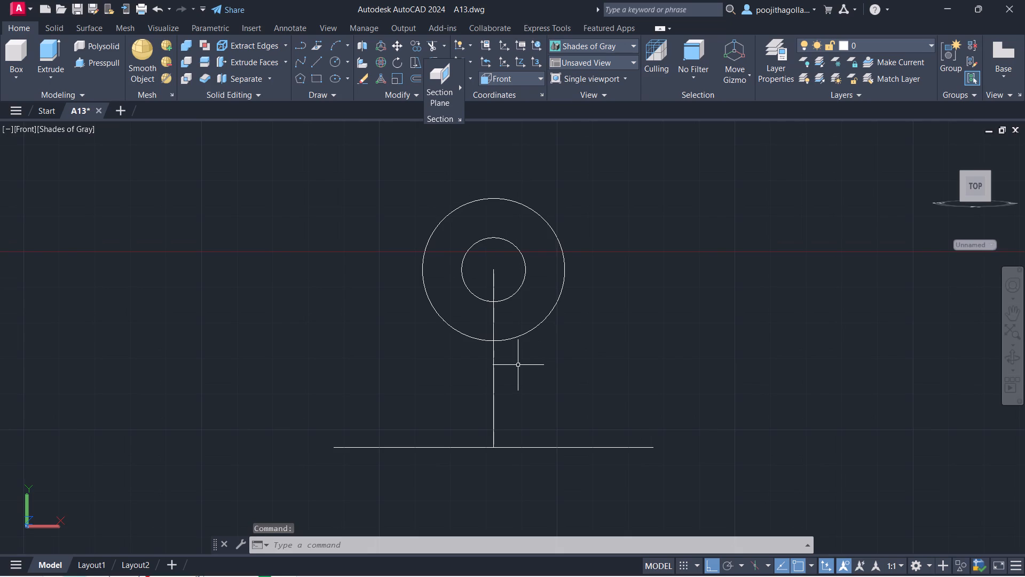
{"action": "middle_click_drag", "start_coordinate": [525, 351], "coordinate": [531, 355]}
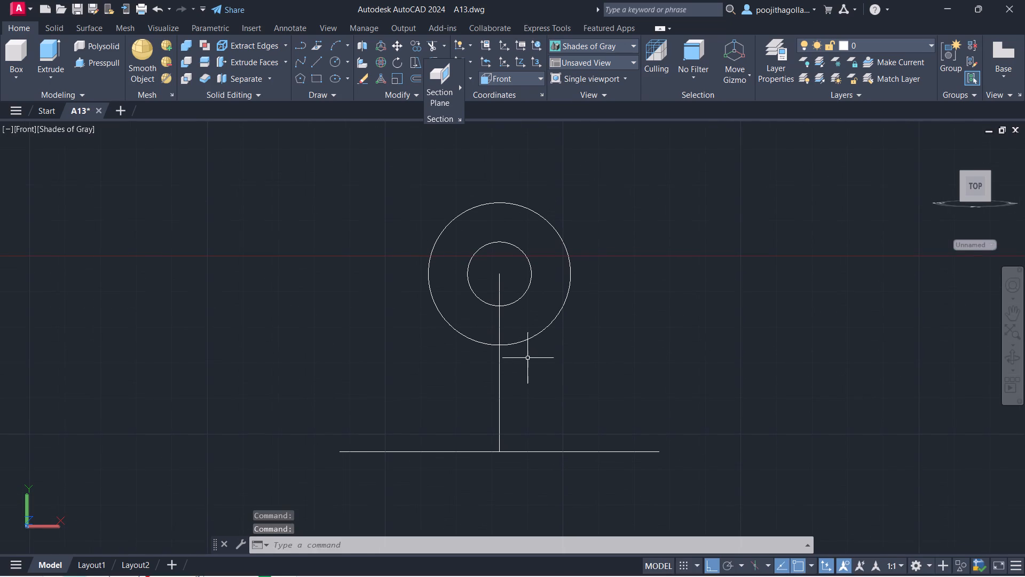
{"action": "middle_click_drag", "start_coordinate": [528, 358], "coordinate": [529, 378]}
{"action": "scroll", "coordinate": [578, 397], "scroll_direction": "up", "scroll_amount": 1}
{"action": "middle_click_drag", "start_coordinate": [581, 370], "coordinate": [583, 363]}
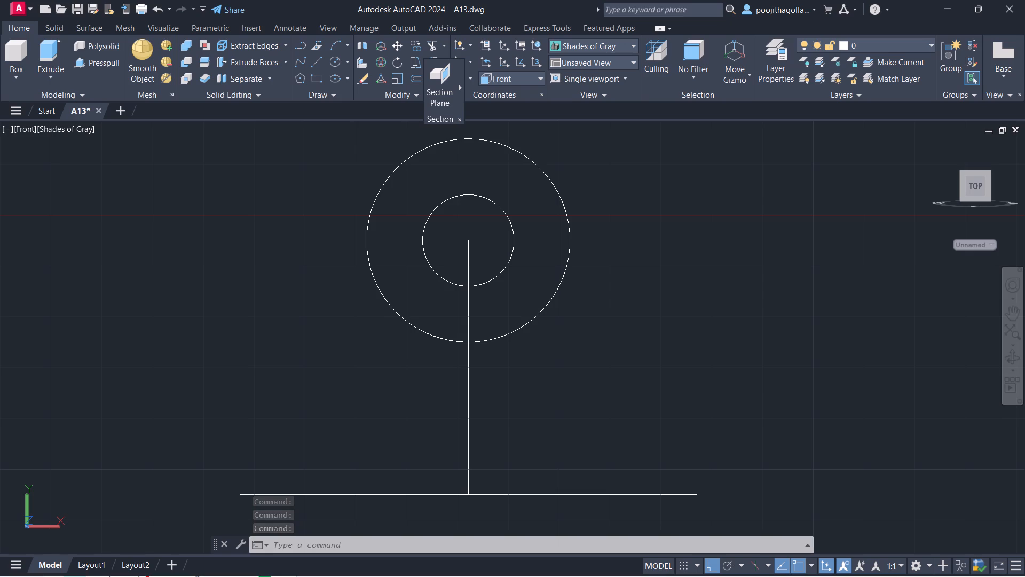
Draw a line 25 units up the centreline from the base line's midpoint, continuing 38 units horizontally to the right.
{"action": "middle_click_drag", "start_coordinate": [673, 432], "coordinate": [663, 364]}
{"action": "key", "text": "l"}
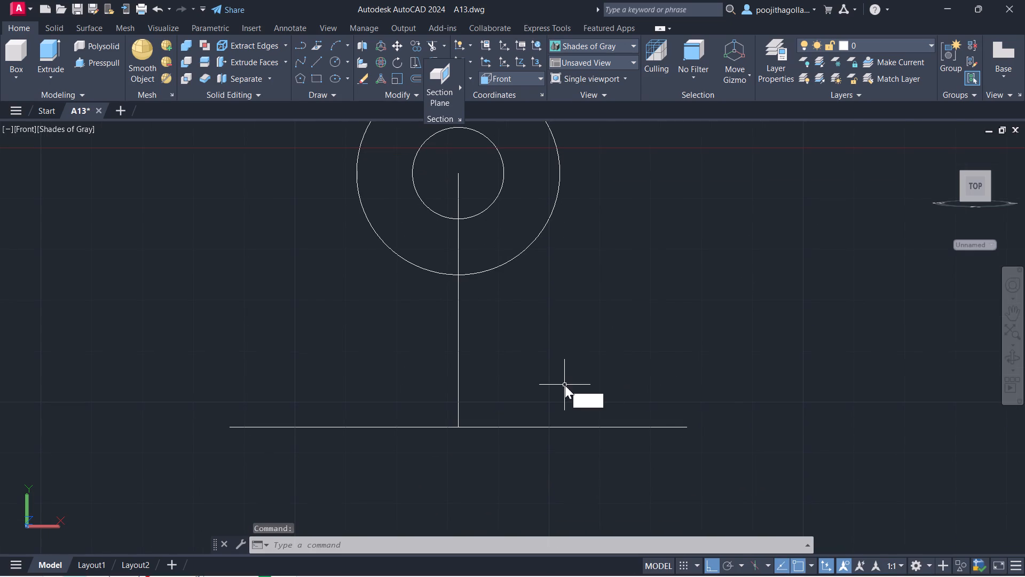
{"action": "key", "text": "Return"}
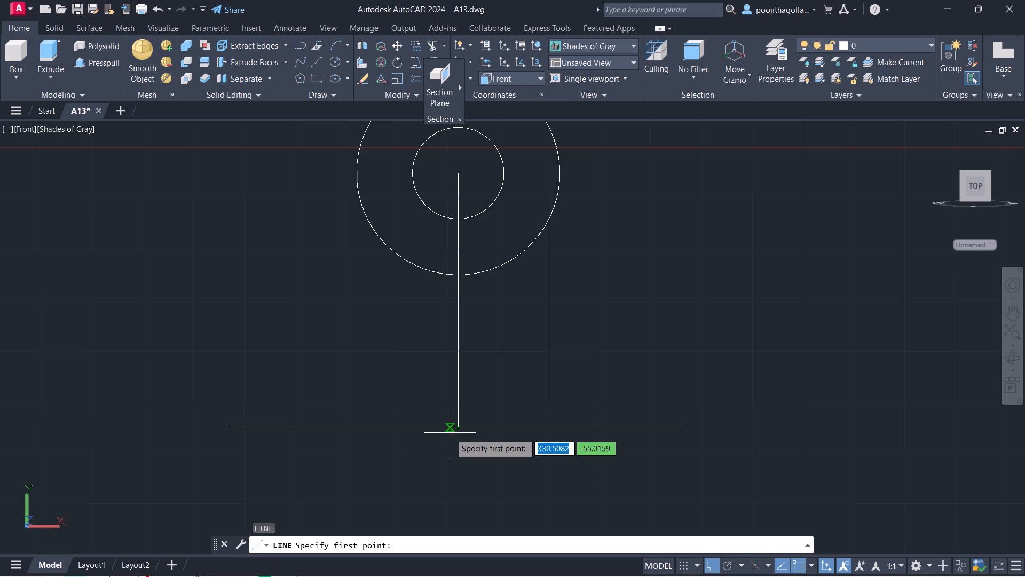
{"action": "left_click", "coordinate": [456, 432]}
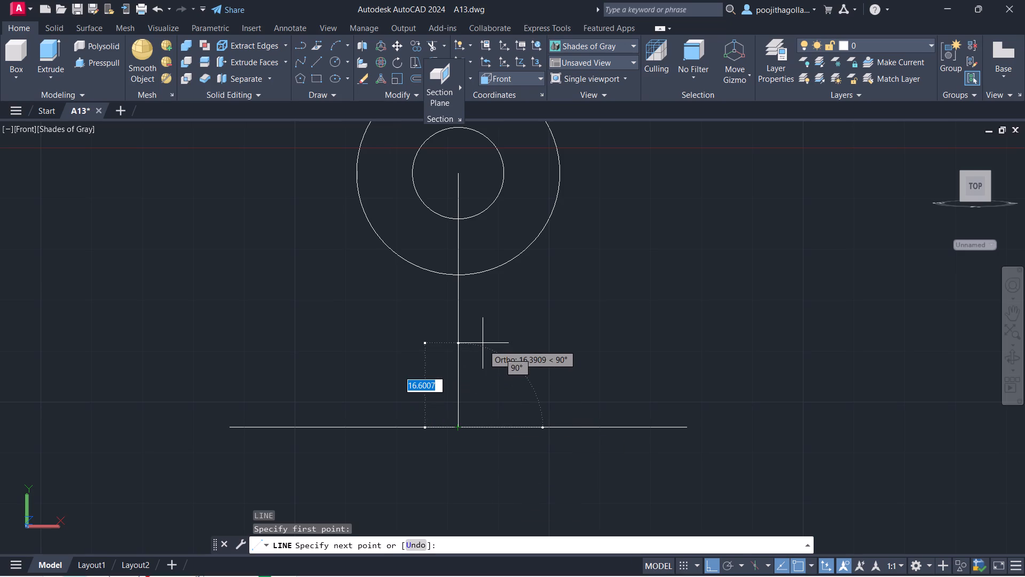
{"action": "type", "text": "25"}
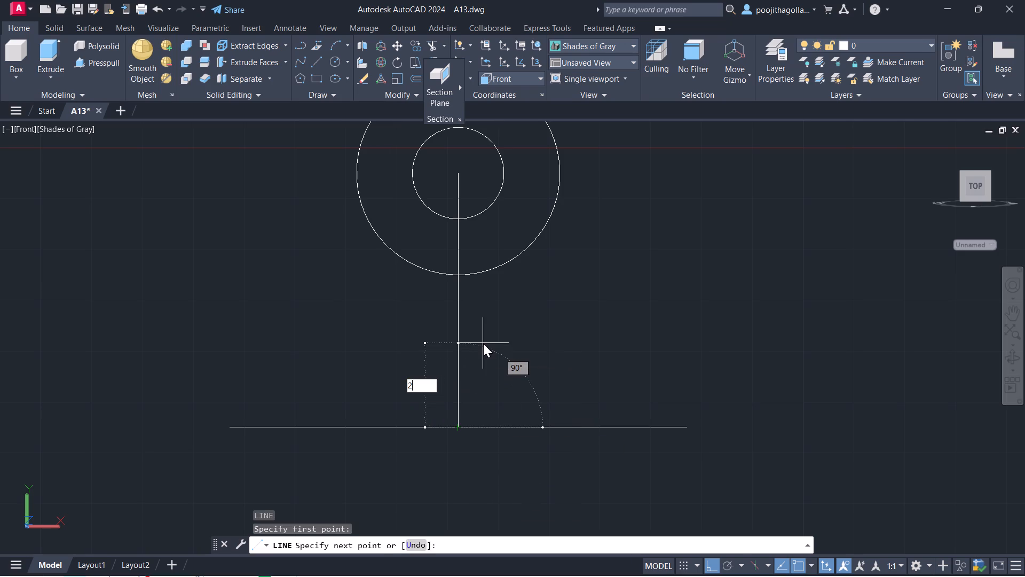
{"action": "key", "text": "Return"}
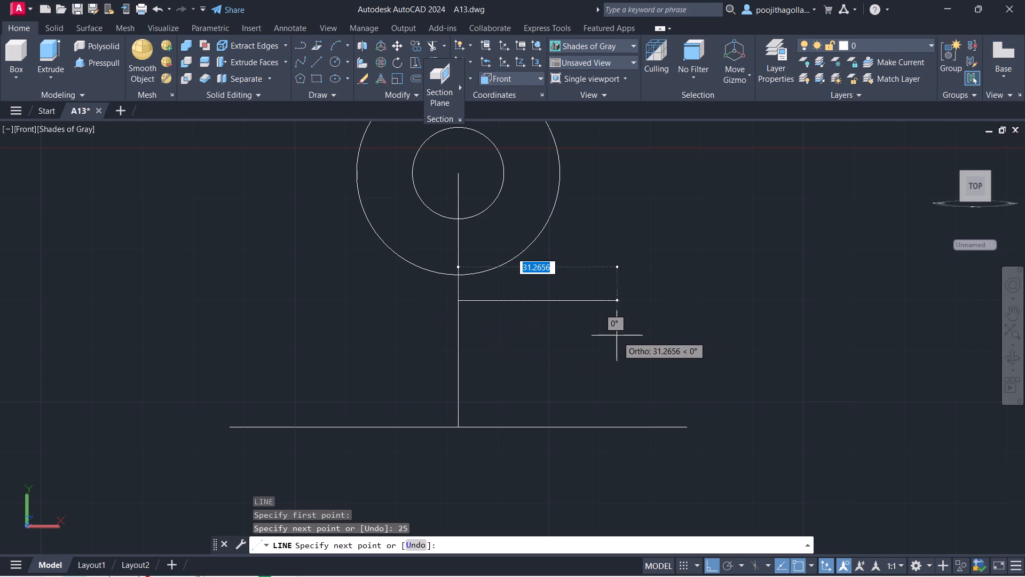
{"action": "middle_click_drag", "start_coordinate": [617, 336], "coordinate": [666, 324]}
{"action": "middle_click_drag", "start_coordinate": [681, 314], "coordinate": [655, 356]}
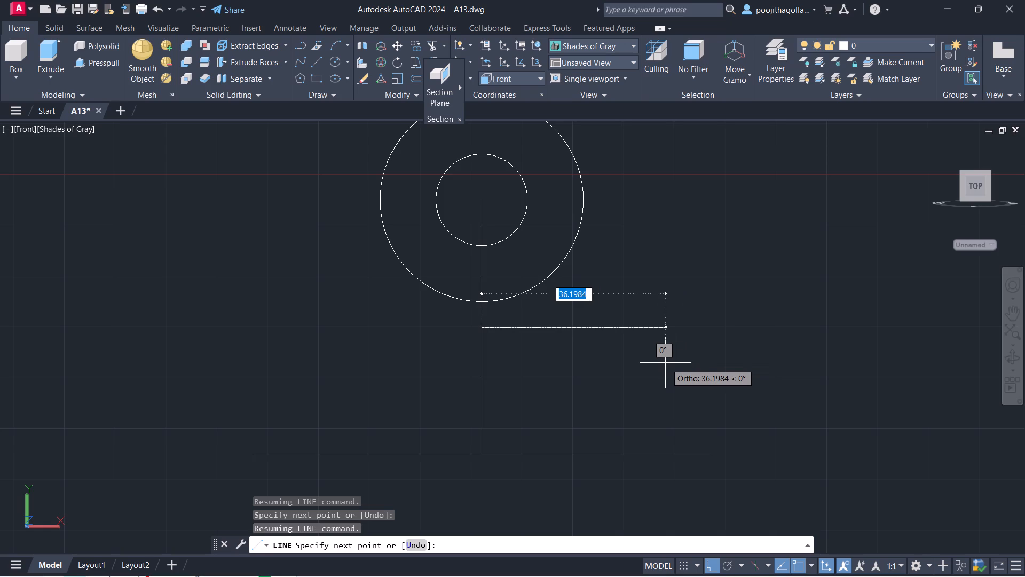
{"action": "key", "text": "3"}
{"action": "key", "text": "8"}
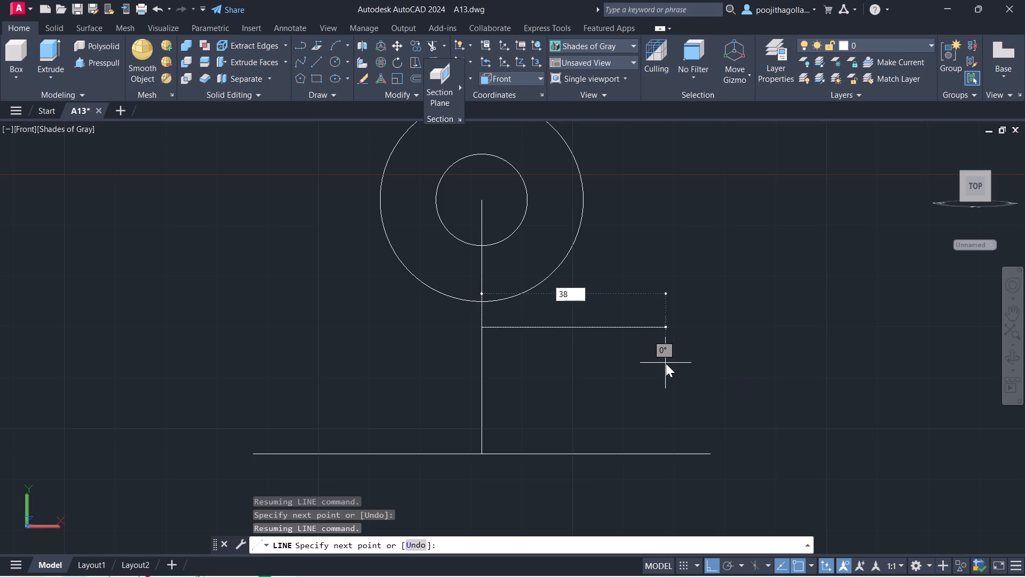
{"action": "key", "text": "Return"}
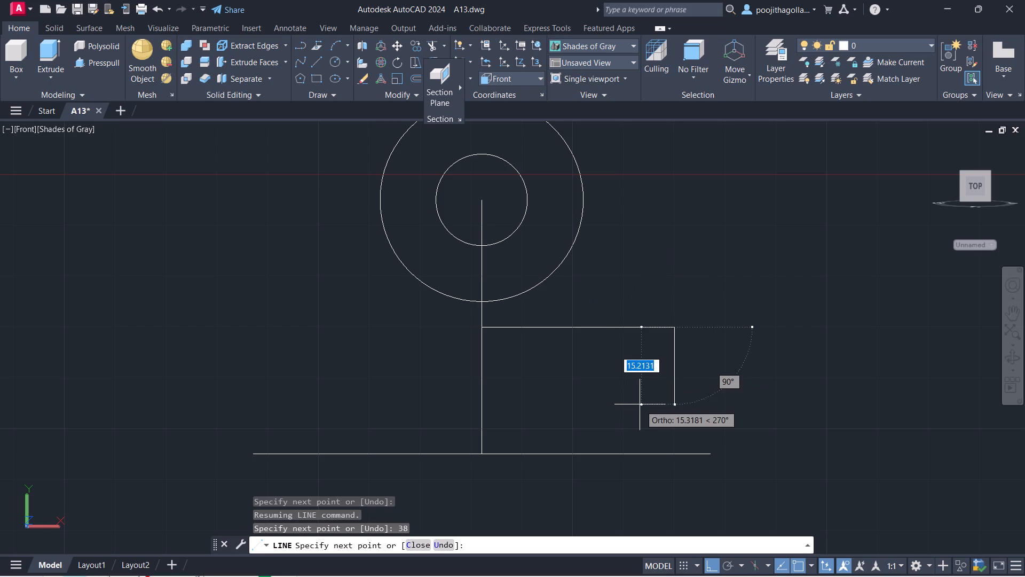
{"action": "key", "text": "Escape"}
{"action": "left_click_drag", "start_coordinate": [649, 301], "coordinate": [642, 315]}
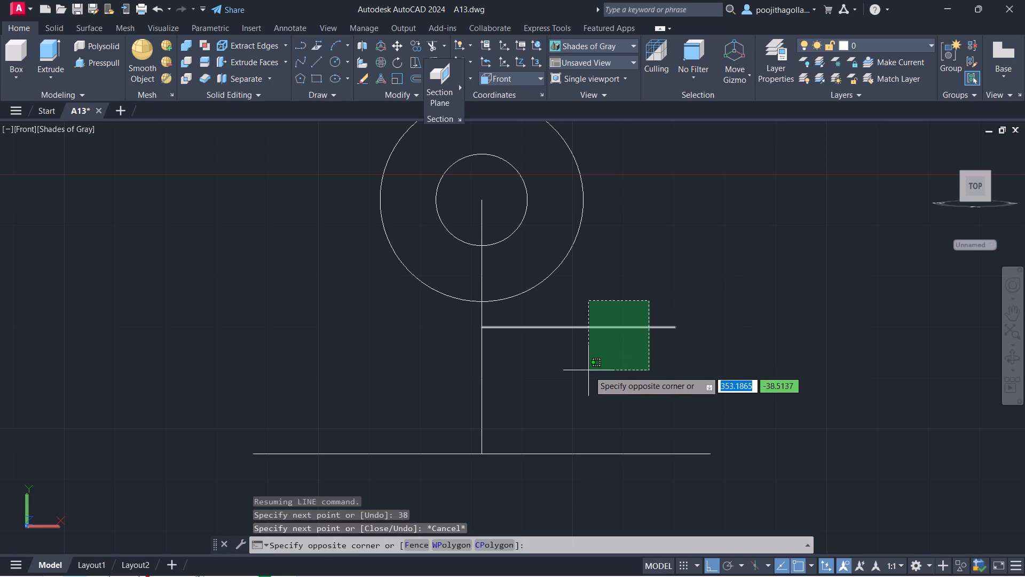
{"action": "key", "text": "Escape"}
Draw a line 38 units left from the 25-unit height point on the centreline, continuing diagonally to the base line's left end.
{"action": "key", "text": "l"}
{"action": "key", "text": "Return"}
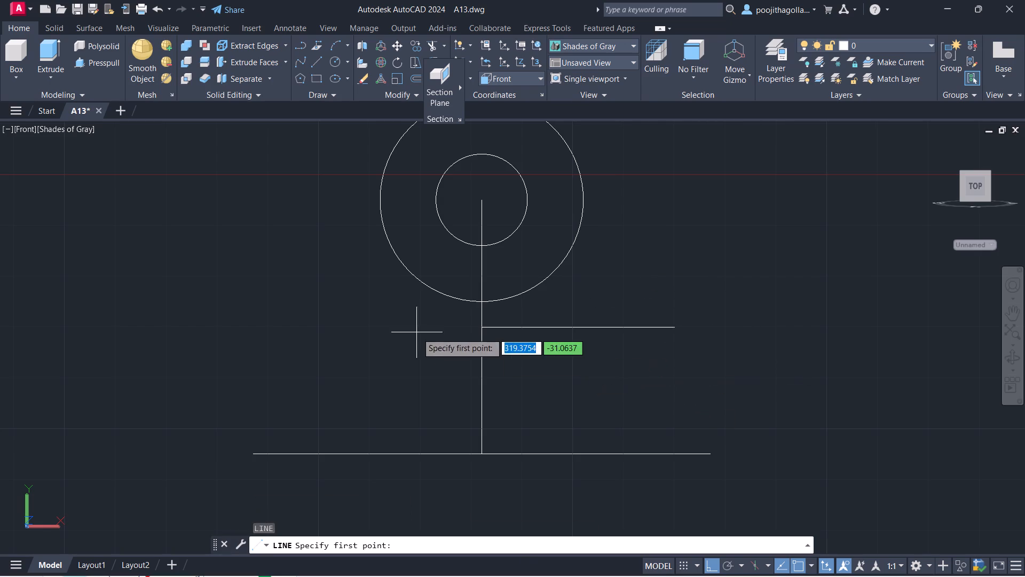
{"action": "left_click", "coordinate": [483, 328]}
{"action": "type", "text": "38"}
{"action": "key", "text": "Return"}
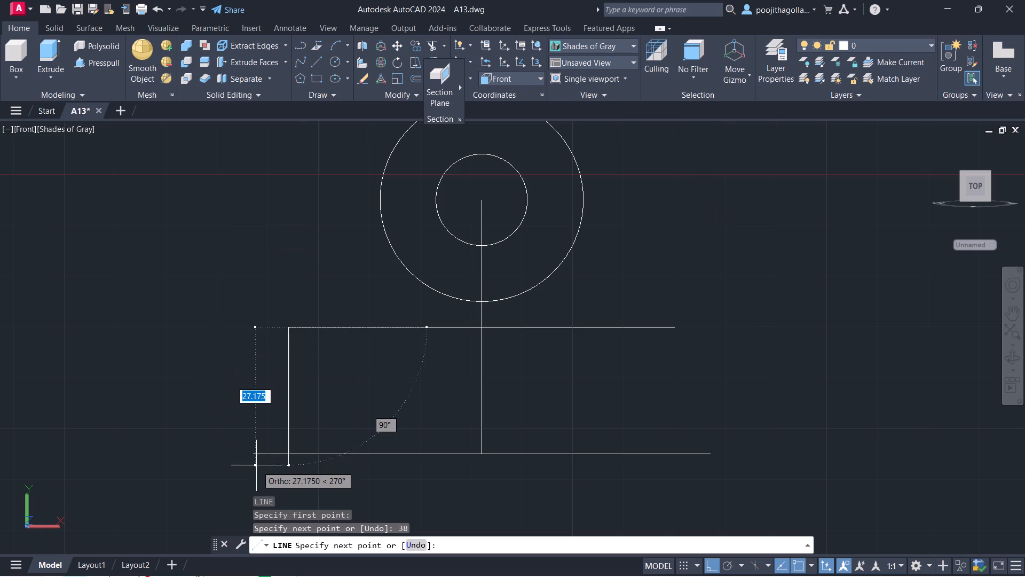
{"action": "left_click", "coordinate": [257, 449]}
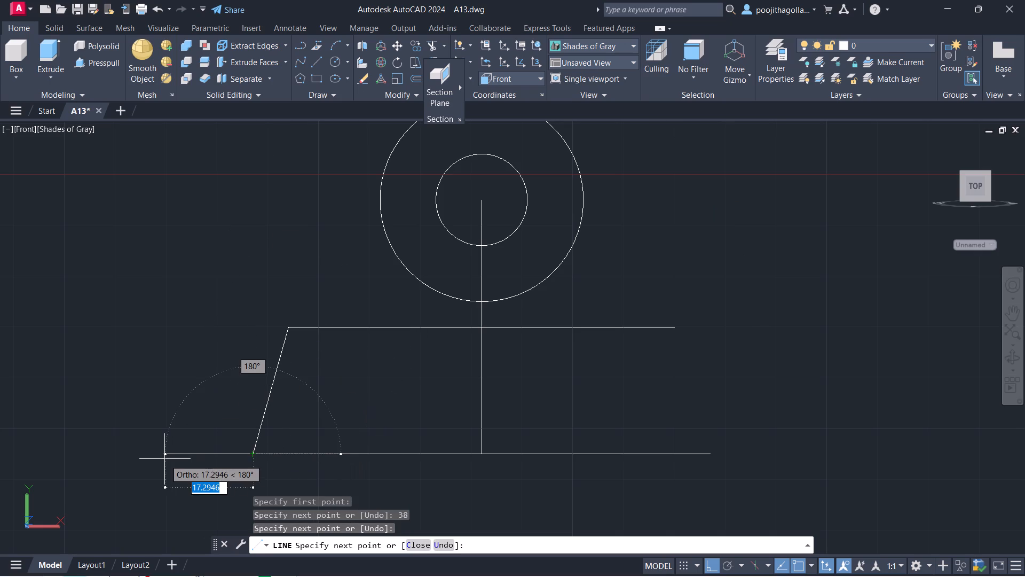
{"action": "key", "text": "Escape"}
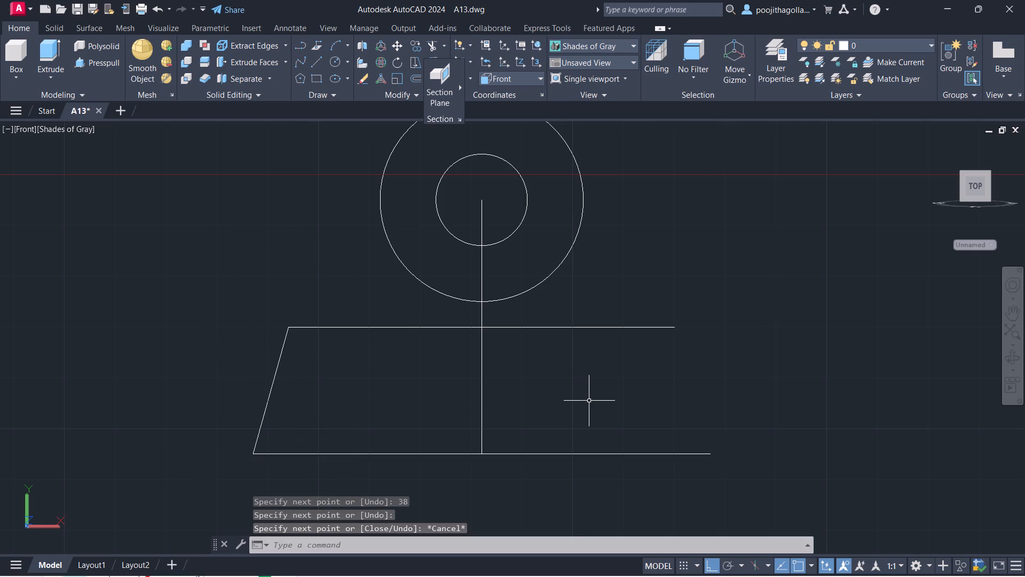
Close the tapered base profile with a line from the base line's right end to the right end of the upper horizontal line.
{"action": "middle_click_drag", "start_coordinate": [613, 407], "coordinate": [613, 386]}
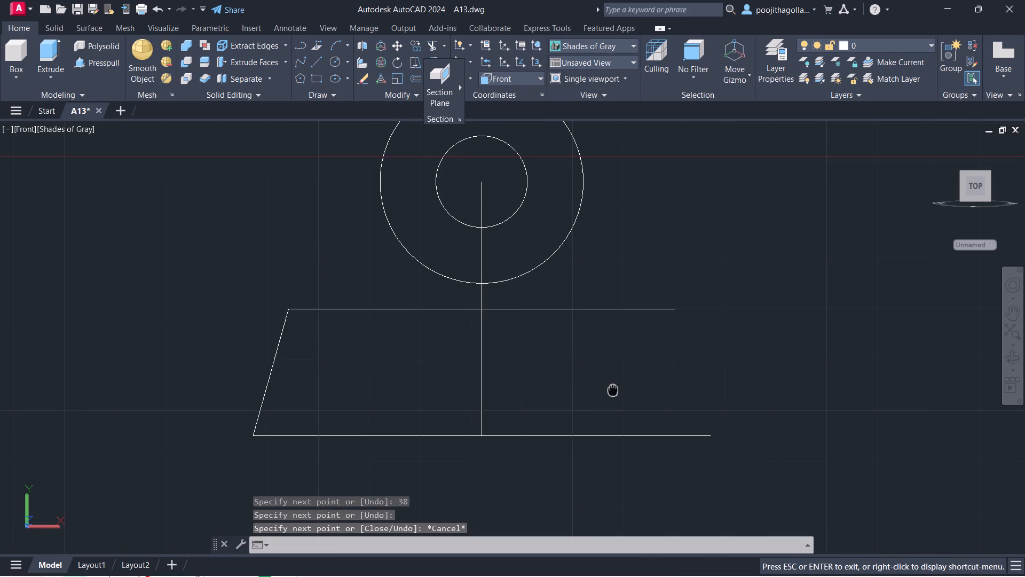
{"action": "middle_click_drag", "start_coordinate": [613, 386], "coordinate": [581, 376]}
{"action": "key", "text": "l"}
{"action": "key", "text": "Return"}
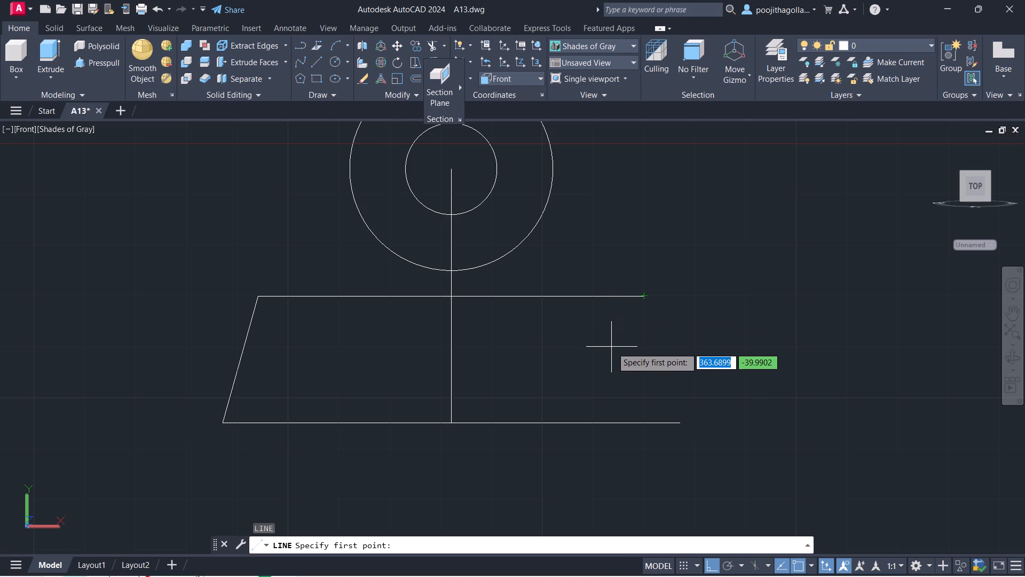
{"action": "middle_click_drag", "start_coordinate": [600, 371], "coordinate": [605, 344]}
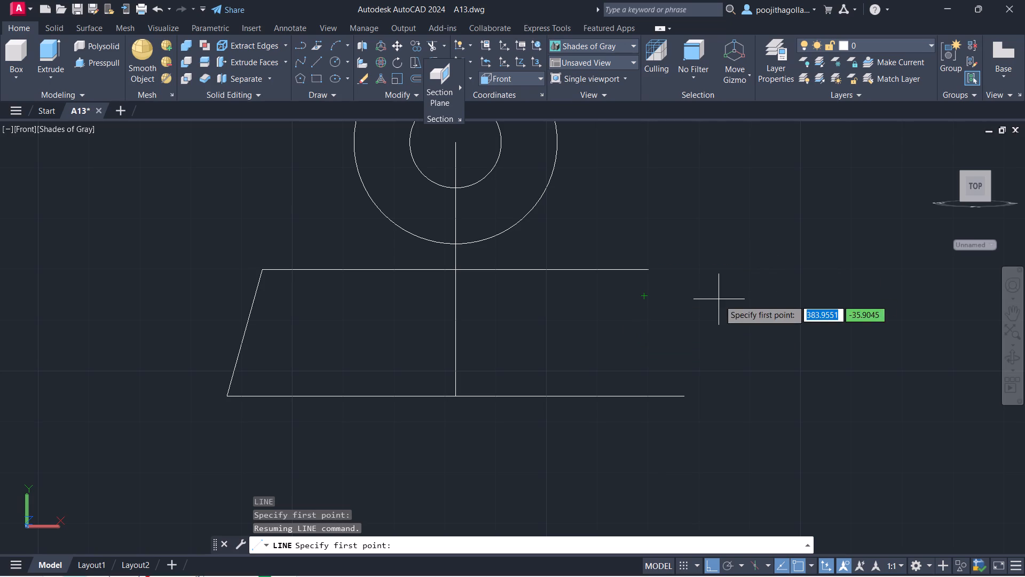
{"action": "left_click", "coordinate": [685, 395]}
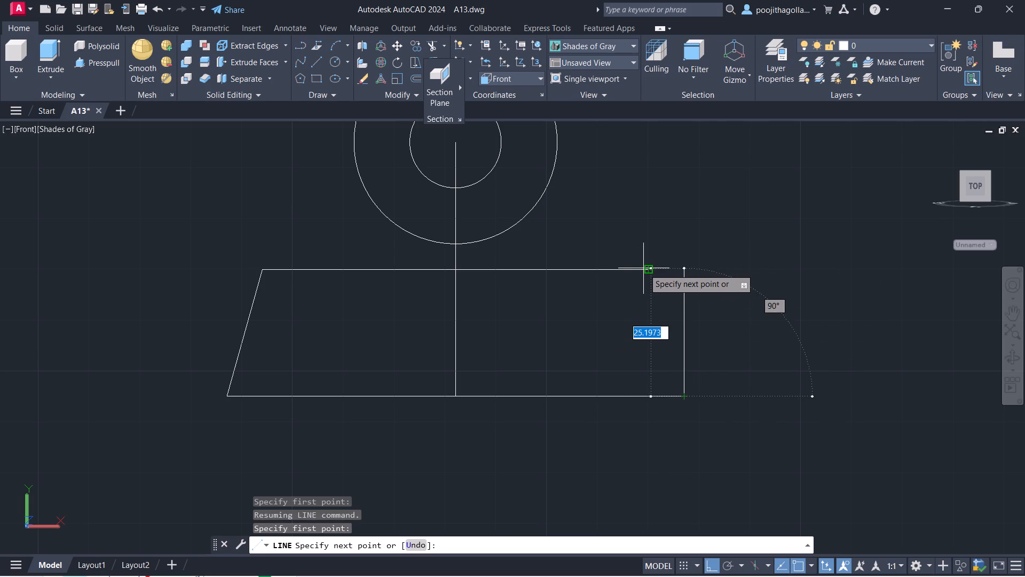
{"action": "left_click", "coordinate": [649, 270]}
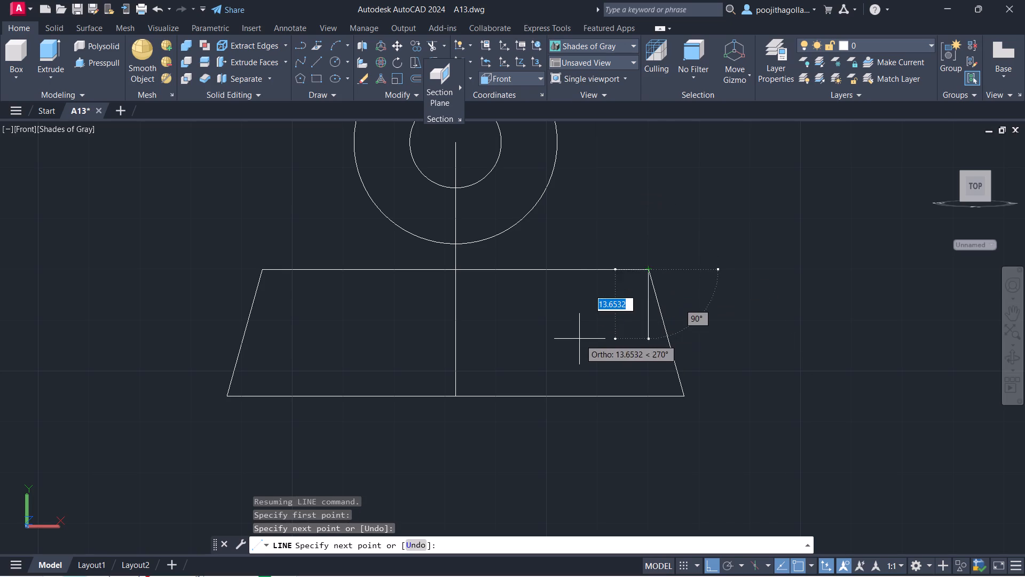
{"action": "key", "text": "Escape"}
Draw a line starting from the common centre of the two circles.
{"action": "middle_click_drag", "start_coordinate": [587, 356], "coordinate": [602, 375]}
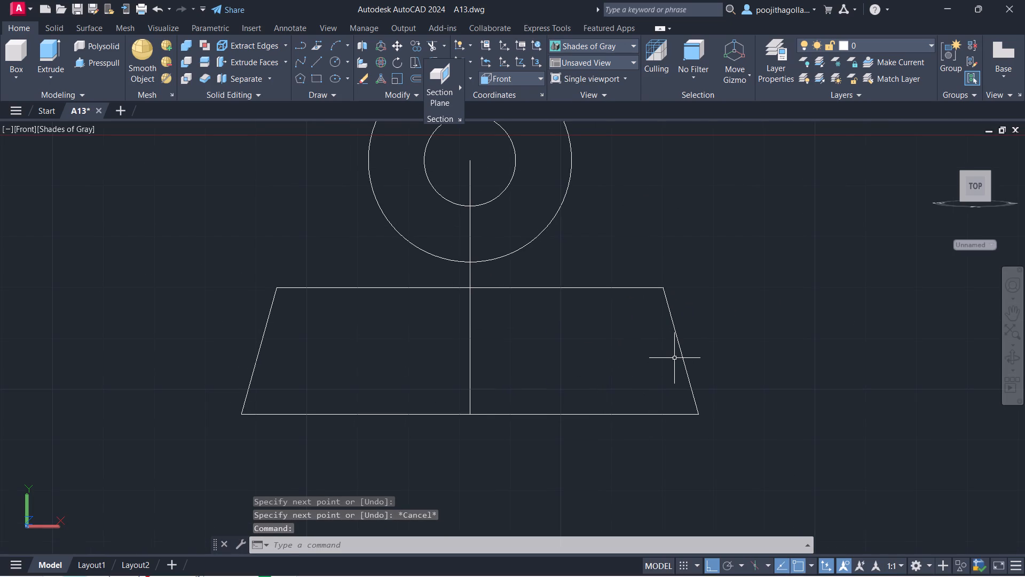
{"action": "scroll", "coordinate": [732, 324], "scroll_direction": "down", "scroll_amount": 1}
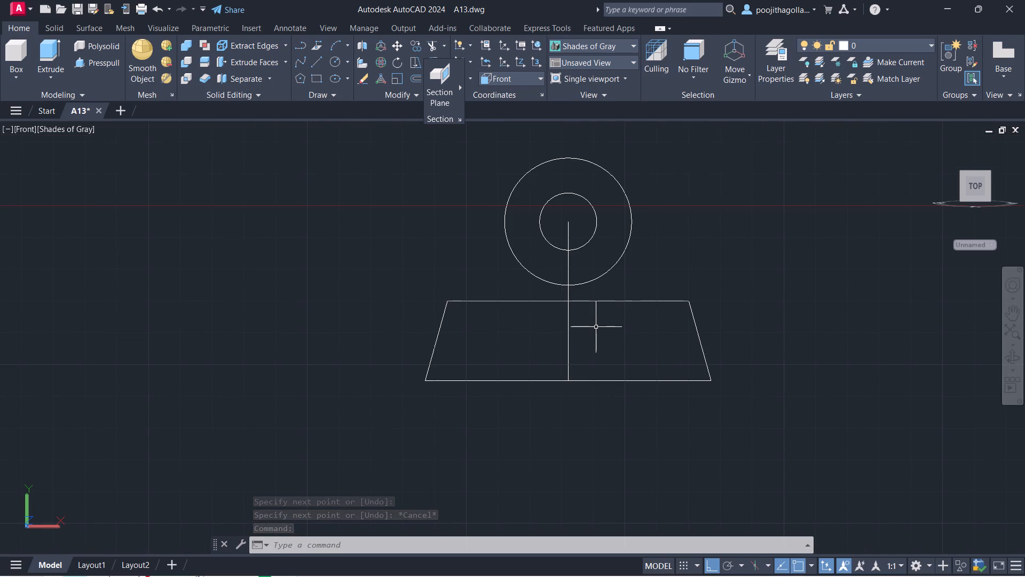
{"action": "scroll", "coordinate": [596, 328], "scroll_direction": "up", "scroll_amount": 1}
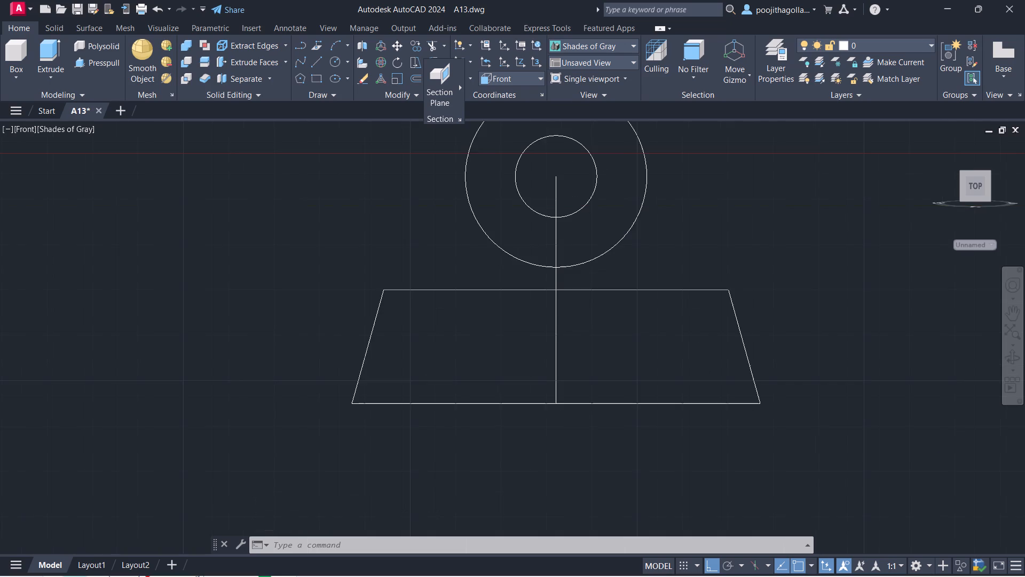
{"action": "middle_click_drag", "start_coordinate": [594, 328], "coordinate": [630, 386]}
{"action": "key", "text": "l"}
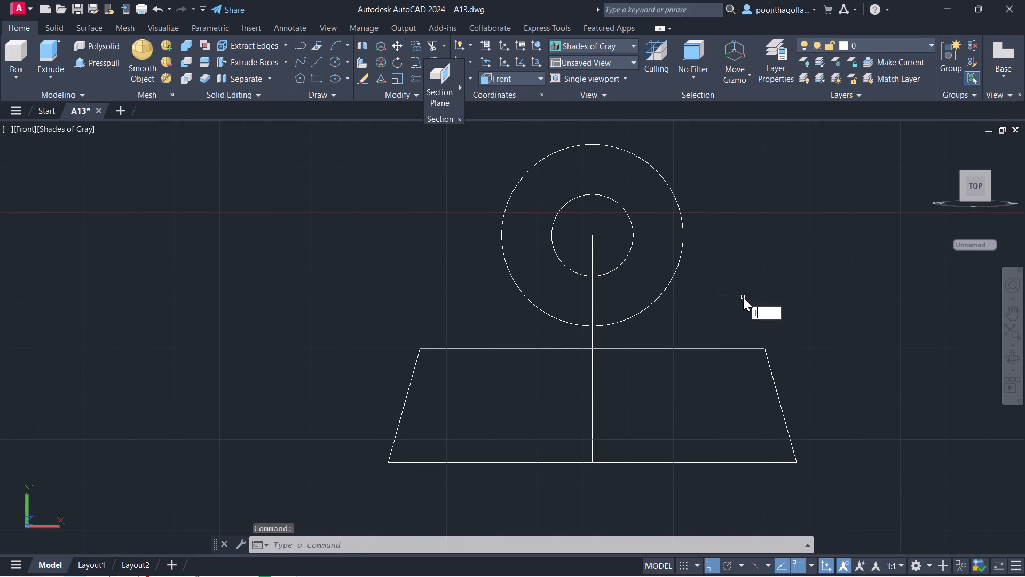
{"action": "key", "text": "Return"}
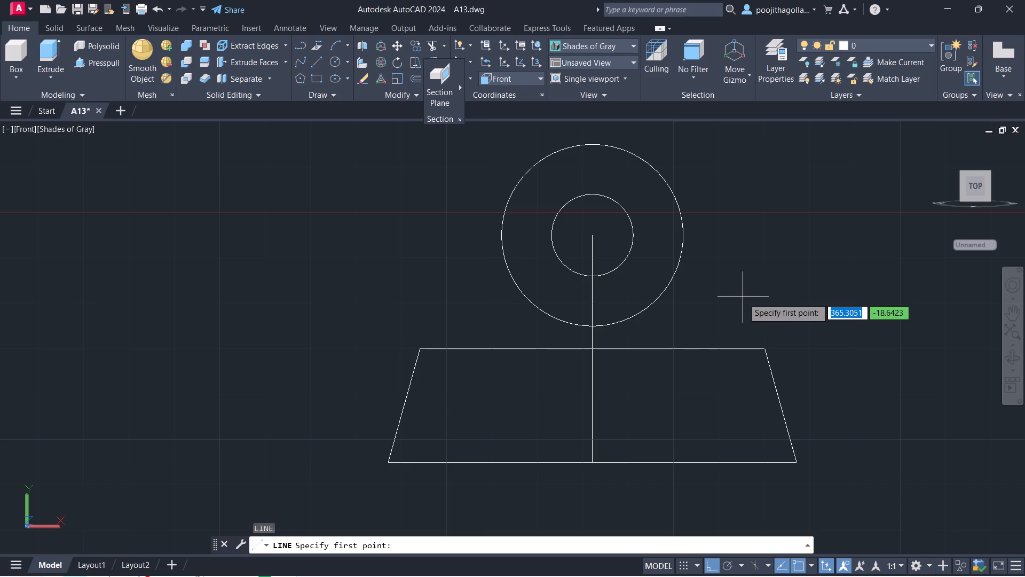
{"action": "middle_click_drag", "start_coordinate": [620, 231], "coordinate": [626, 309]}
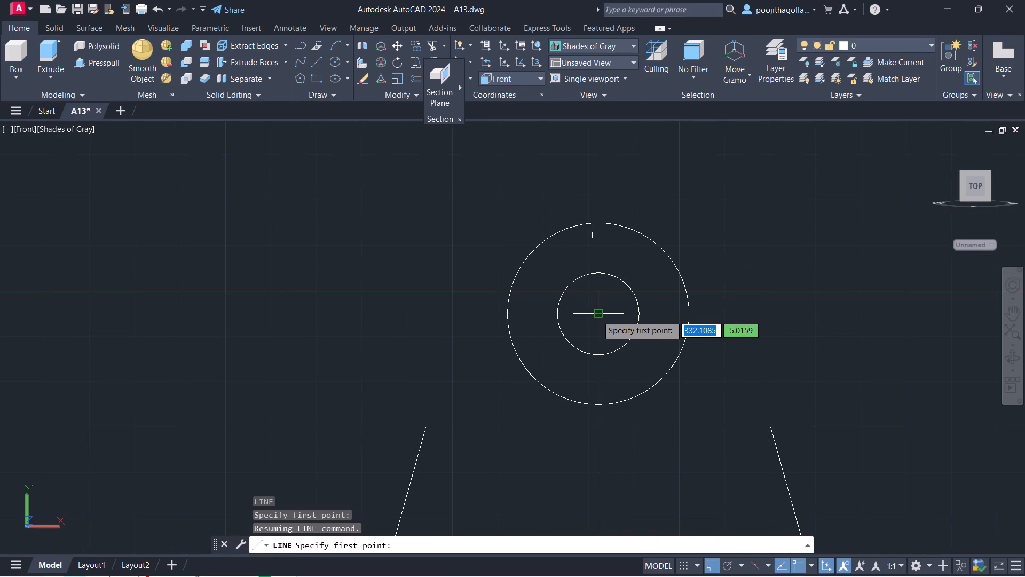
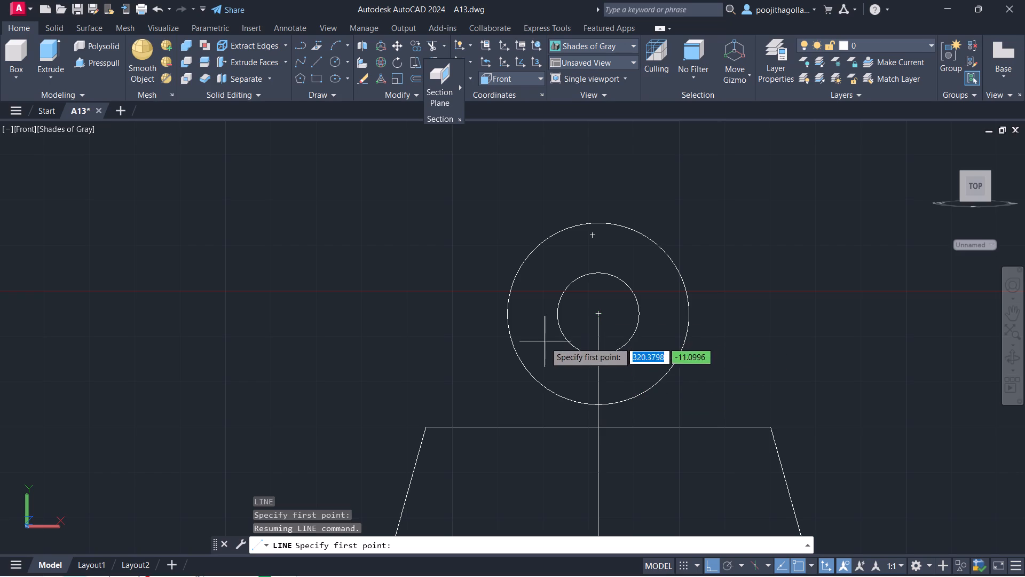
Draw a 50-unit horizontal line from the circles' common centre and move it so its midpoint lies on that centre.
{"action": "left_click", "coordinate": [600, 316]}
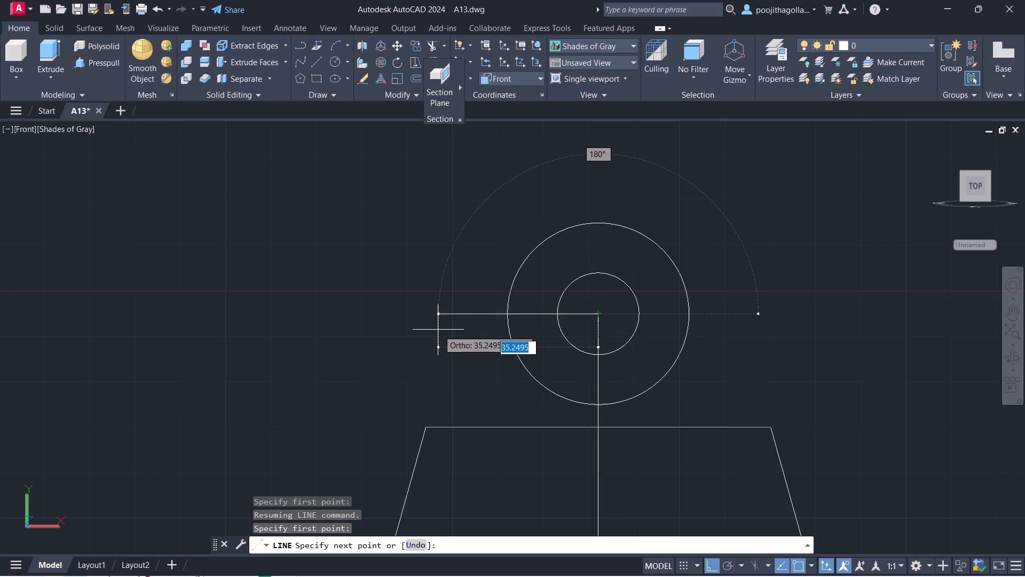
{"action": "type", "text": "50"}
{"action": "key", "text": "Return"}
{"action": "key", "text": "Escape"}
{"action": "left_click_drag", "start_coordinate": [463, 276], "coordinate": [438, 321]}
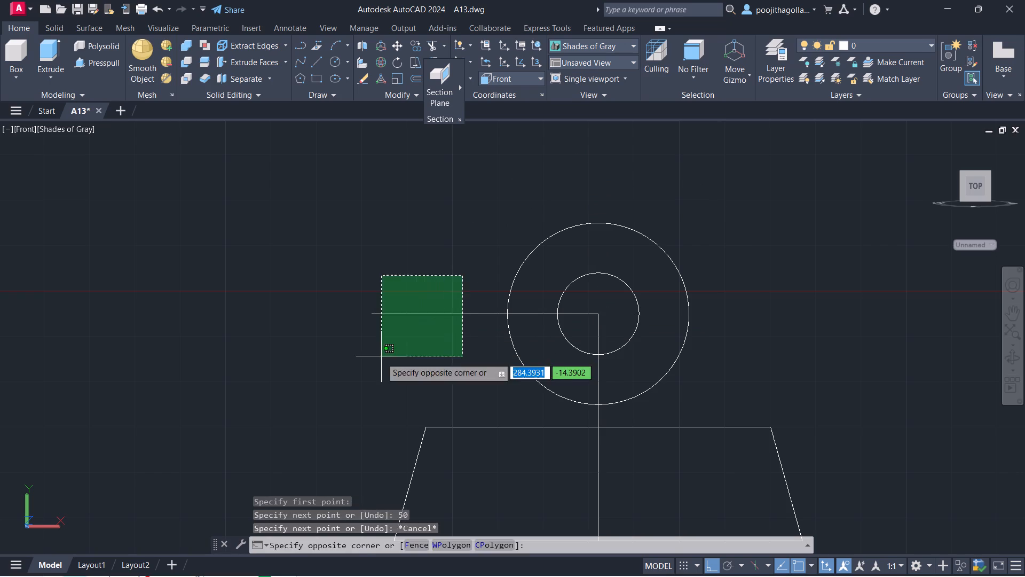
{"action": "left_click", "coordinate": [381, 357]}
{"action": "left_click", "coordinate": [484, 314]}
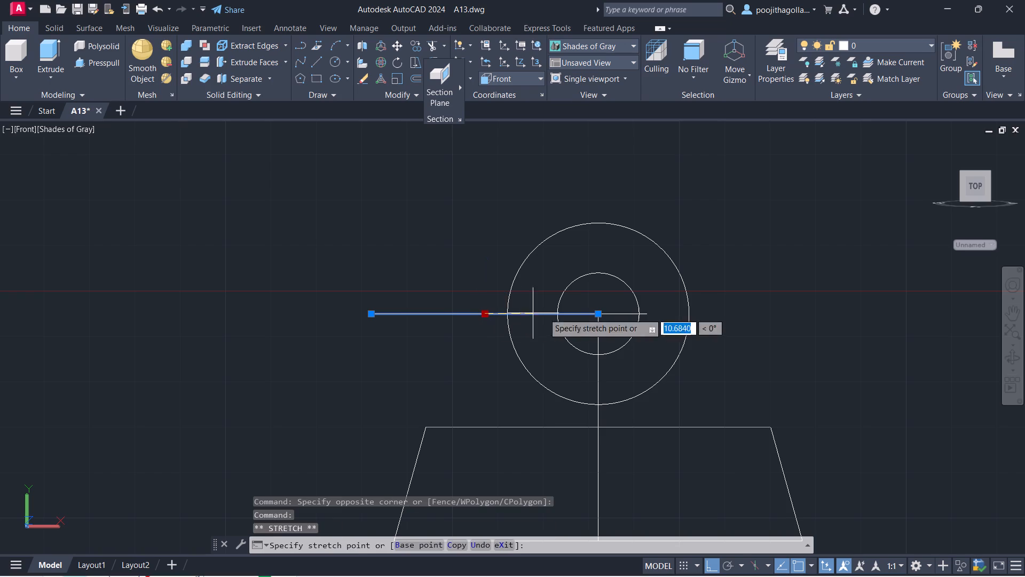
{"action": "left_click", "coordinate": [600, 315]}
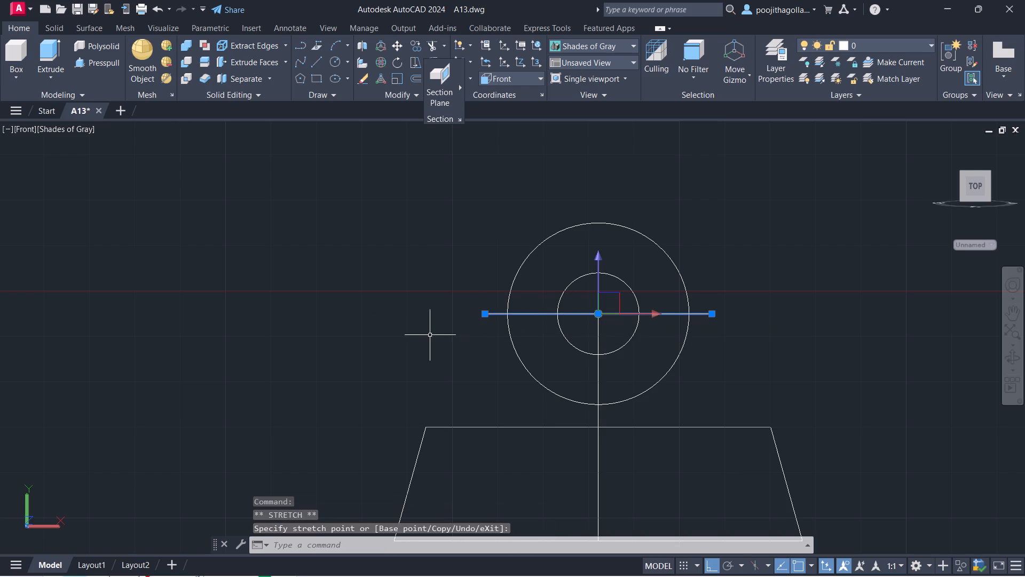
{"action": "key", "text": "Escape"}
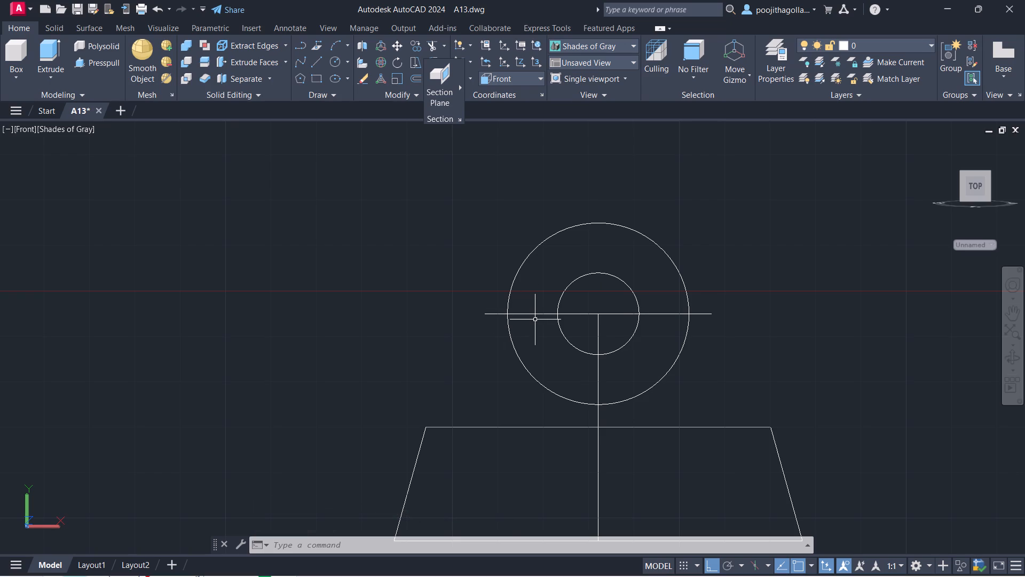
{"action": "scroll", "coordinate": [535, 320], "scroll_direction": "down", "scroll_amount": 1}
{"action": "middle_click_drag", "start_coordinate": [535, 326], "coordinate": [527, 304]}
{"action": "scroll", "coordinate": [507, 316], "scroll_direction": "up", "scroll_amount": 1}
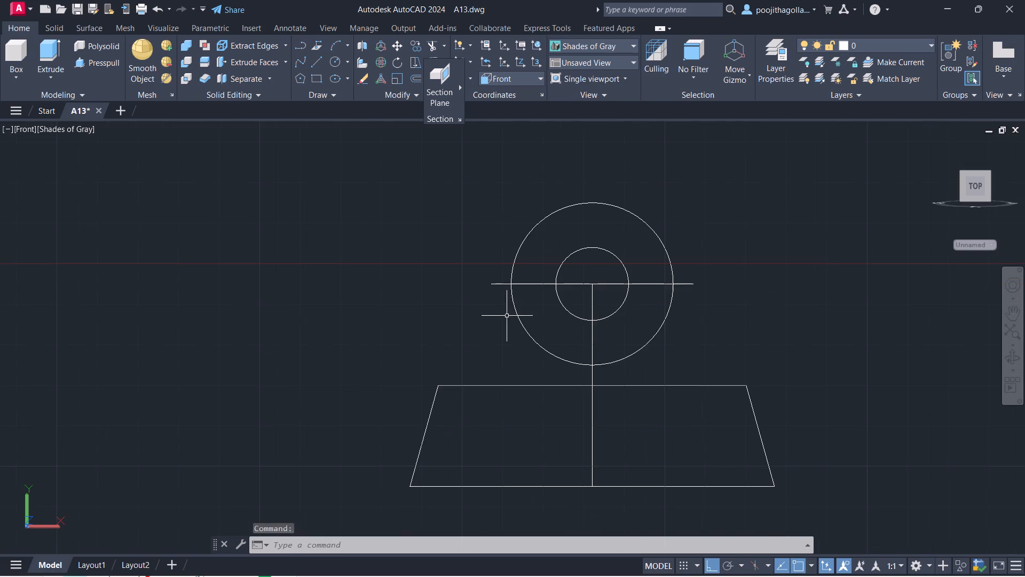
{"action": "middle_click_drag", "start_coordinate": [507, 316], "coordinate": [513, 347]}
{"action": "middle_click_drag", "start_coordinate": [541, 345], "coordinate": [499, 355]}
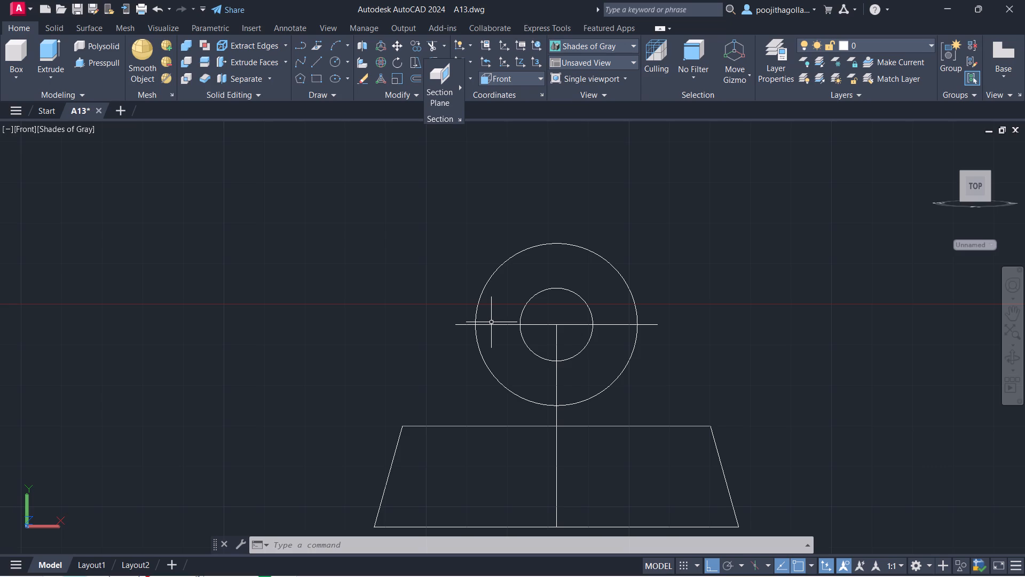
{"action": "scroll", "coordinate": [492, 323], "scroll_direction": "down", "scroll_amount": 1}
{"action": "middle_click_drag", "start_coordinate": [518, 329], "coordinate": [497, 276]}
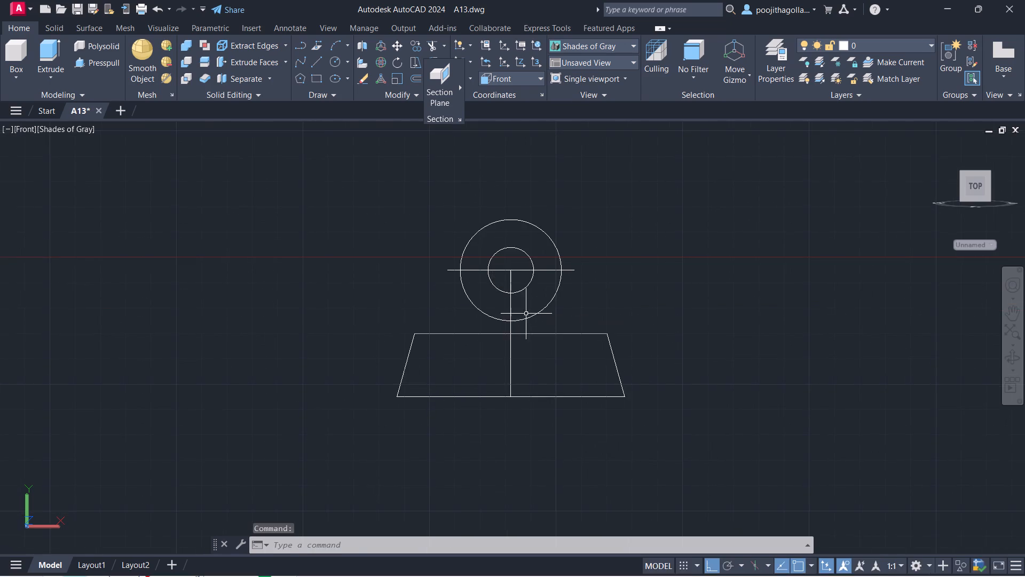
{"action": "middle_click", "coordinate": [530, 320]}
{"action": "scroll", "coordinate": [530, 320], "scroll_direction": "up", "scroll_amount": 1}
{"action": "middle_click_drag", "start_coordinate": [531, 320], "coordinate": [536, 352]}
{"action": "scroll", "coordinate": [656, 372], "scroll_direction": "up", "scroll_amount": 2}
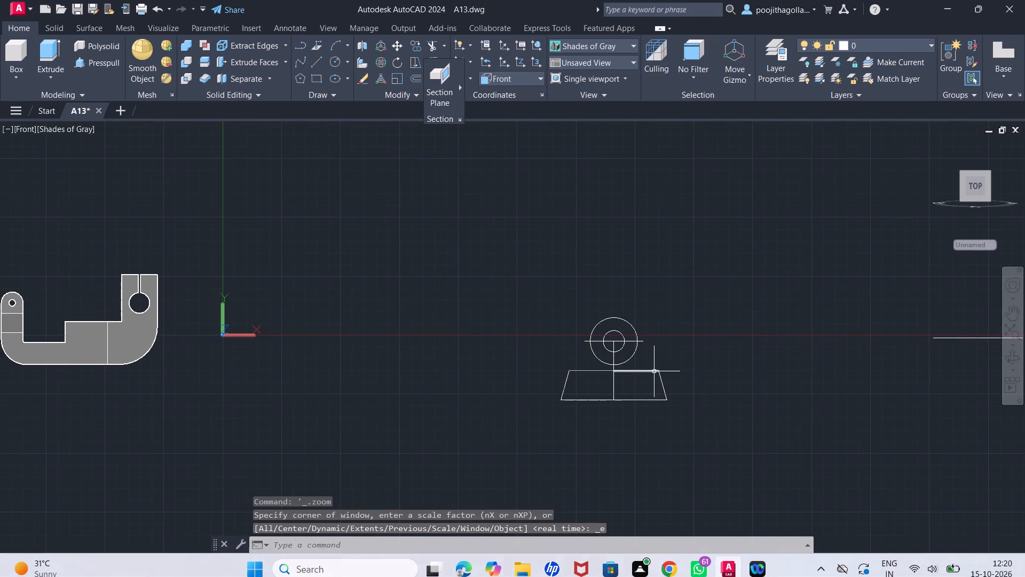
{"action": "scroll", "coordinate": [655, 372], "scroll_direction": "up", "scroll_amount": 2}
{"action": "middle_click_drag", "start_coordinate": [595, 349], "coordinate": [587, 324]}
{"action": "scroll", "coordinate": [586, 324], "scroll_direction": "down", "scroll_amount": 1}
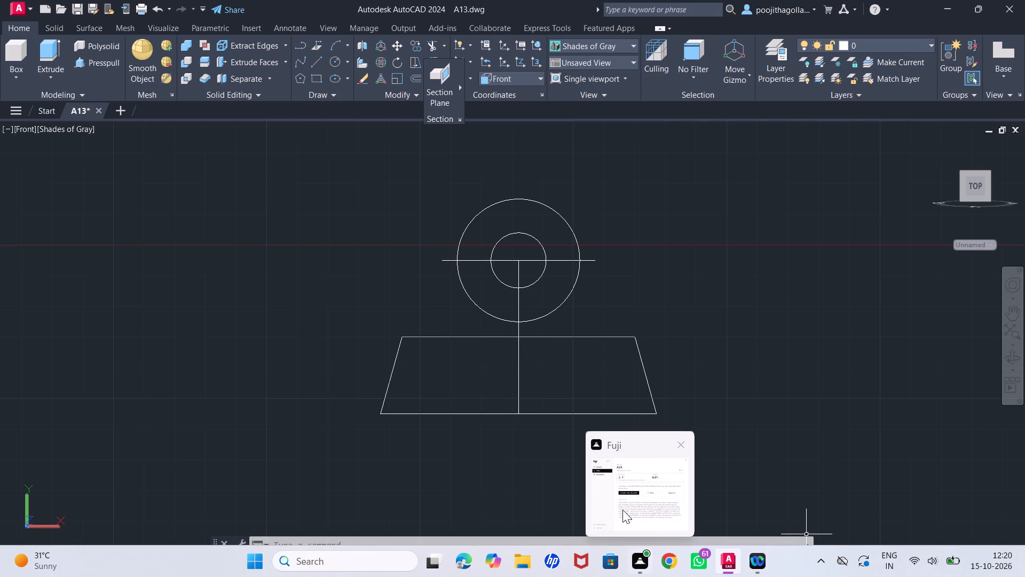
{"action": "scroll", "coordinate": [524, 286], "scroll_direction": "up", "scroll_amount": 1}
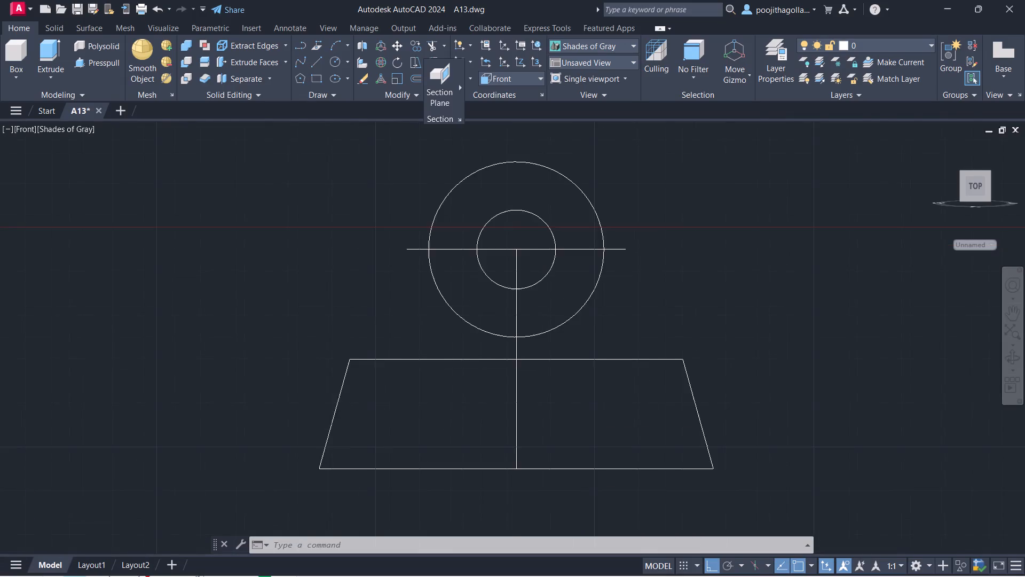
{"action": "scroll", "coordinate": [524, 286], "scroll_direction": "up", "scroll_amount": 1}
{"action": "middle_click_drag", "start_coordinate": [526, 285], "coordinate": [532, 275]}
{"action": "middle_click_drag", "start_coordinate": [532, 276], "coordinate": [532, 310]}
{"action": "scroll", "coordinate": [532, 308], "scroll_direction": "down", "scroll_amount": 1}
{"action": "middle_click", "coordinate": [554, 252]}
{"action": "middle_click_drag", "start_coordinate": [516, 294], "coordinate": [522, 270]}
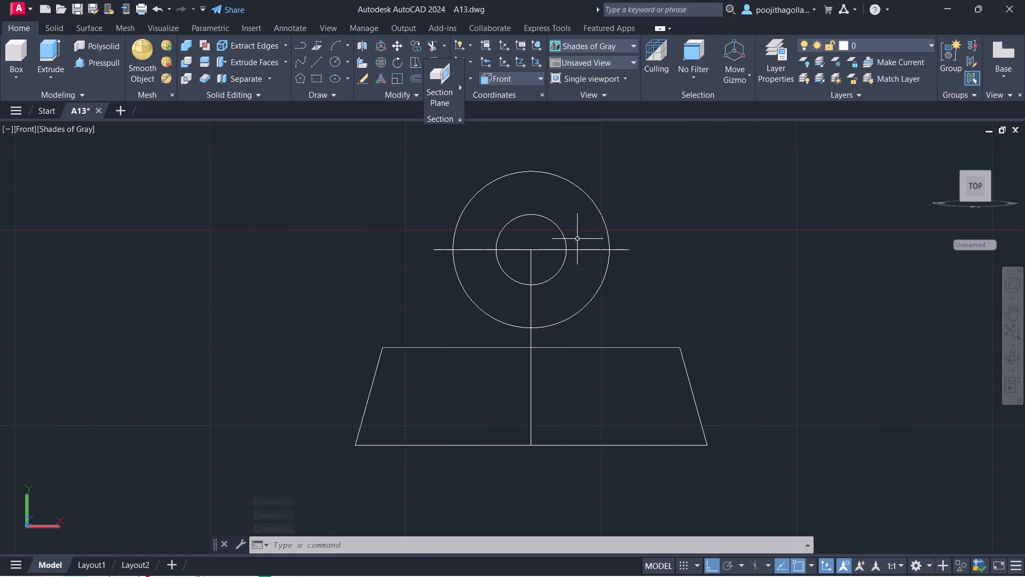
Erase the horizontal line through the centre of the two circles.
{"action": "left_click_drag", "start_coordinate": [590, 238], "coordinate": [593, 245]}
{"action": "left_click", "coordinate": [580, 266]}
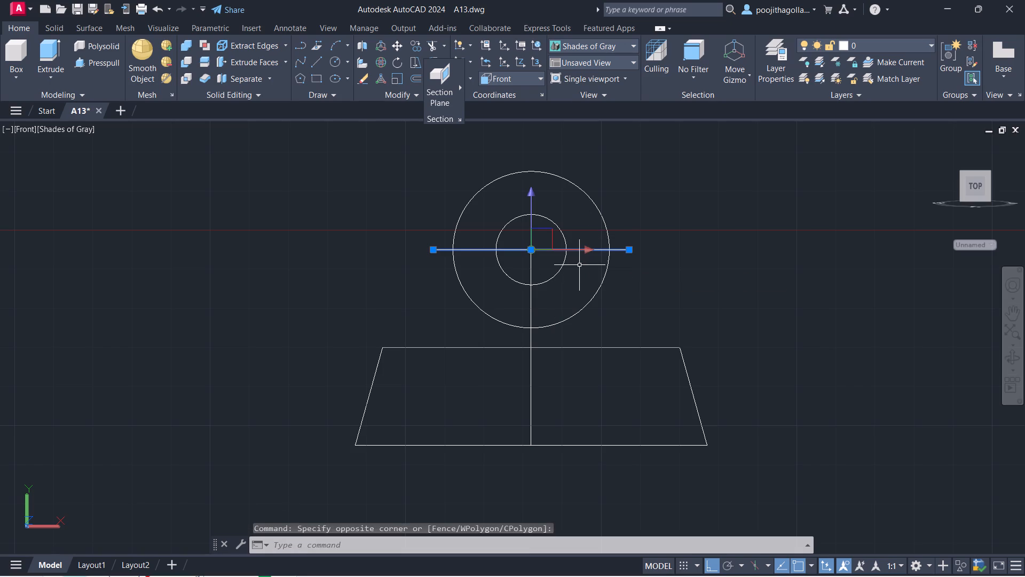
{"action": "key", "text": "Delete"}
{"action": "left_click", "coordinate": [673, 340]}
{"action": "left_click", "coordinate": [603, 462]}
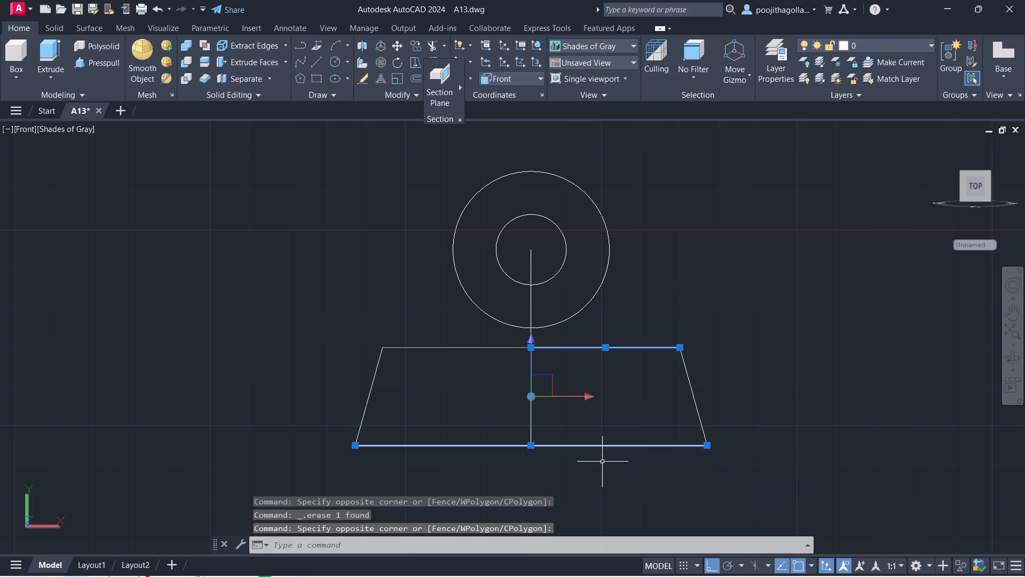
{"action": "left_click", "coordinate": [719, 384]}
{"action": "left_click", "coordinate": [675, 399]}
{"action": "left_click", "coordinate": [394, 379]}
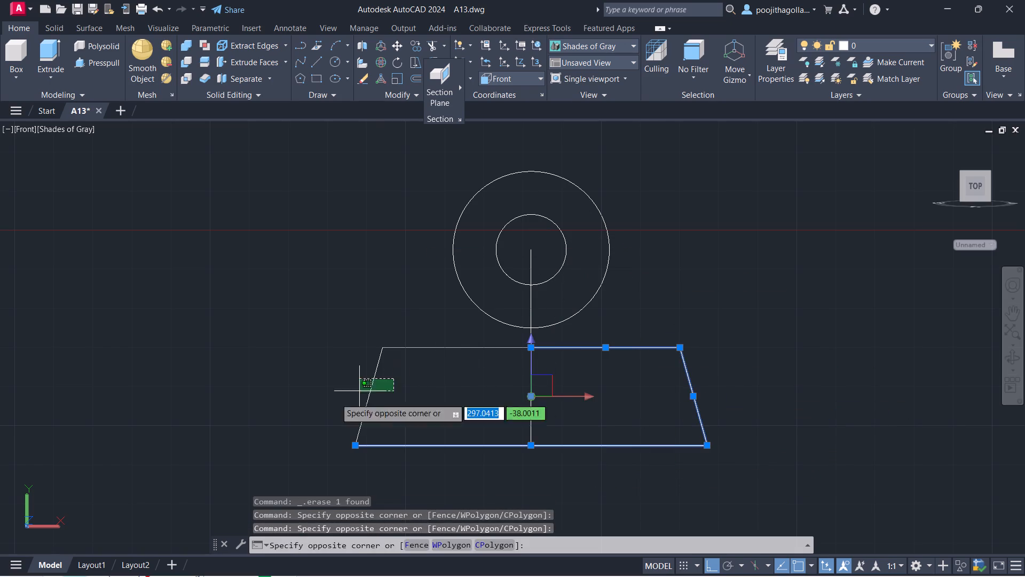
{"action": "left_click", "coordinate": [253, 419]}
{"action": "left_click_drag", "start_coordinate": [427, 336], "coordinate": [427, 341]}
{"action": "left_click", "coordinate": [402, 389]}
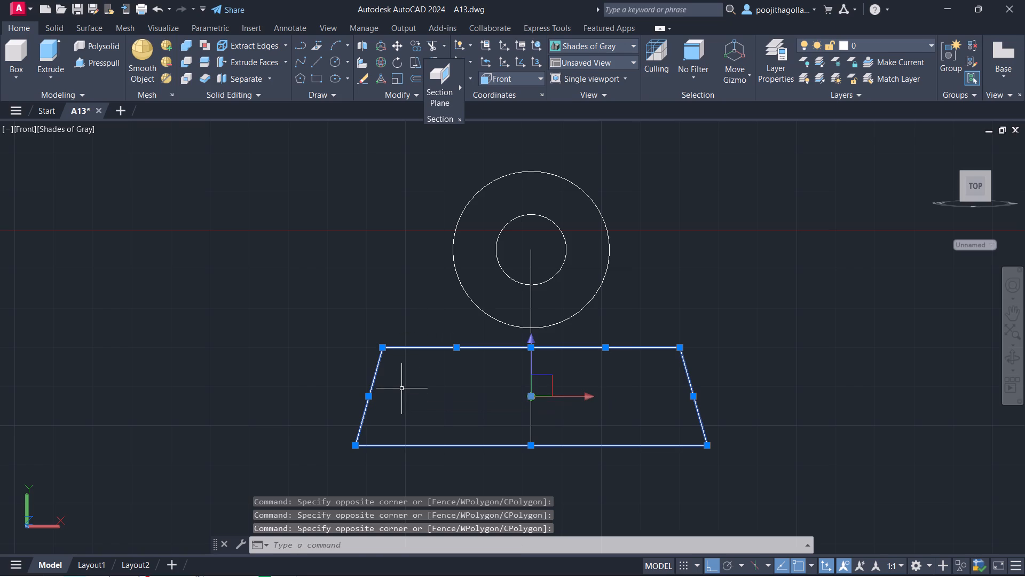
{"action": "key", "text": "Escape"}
Erase the vertical centre lines running from the circles' centre down through the trapezoid.
{"action": "left_click", "coordinate": [608, 402]}
{"action": "left_click", "coordinate": [461, 407]}
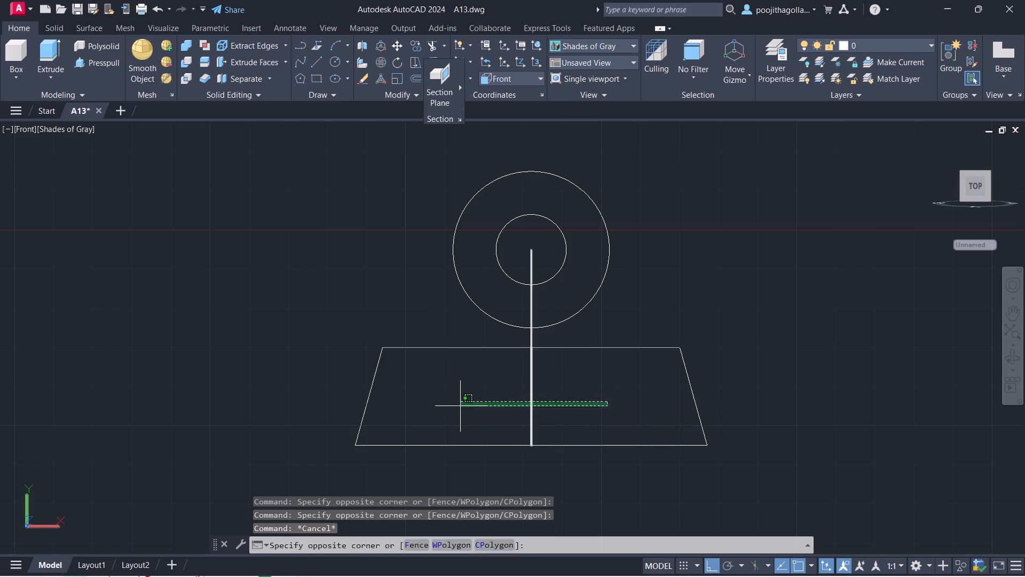
{"action": "key", "text": "Delete"}
Join all the edges of the trapezoid below the circles into a single polyline.
{"action": "left_click_drag", "start_coordinate": [731, 348], "coordinate": [714, 361]}
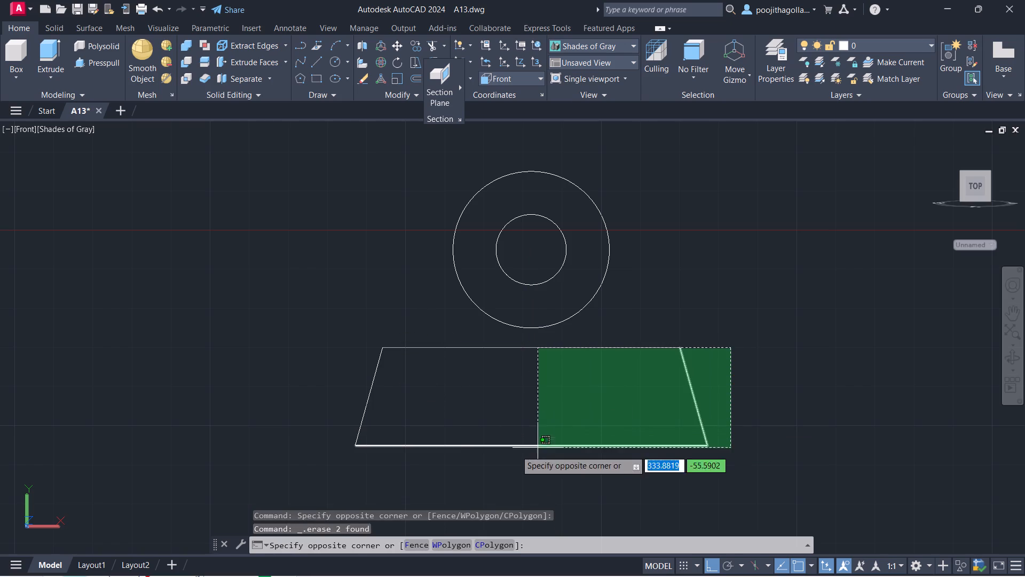
{"action": "left_click", "coordinate": [327, 453]}
{"action": "left_click_drag", "start_coordinate": [636, 333], "coordinate": [632, 340]}
{"action": "left_click", "coordinate": [577, 384]}
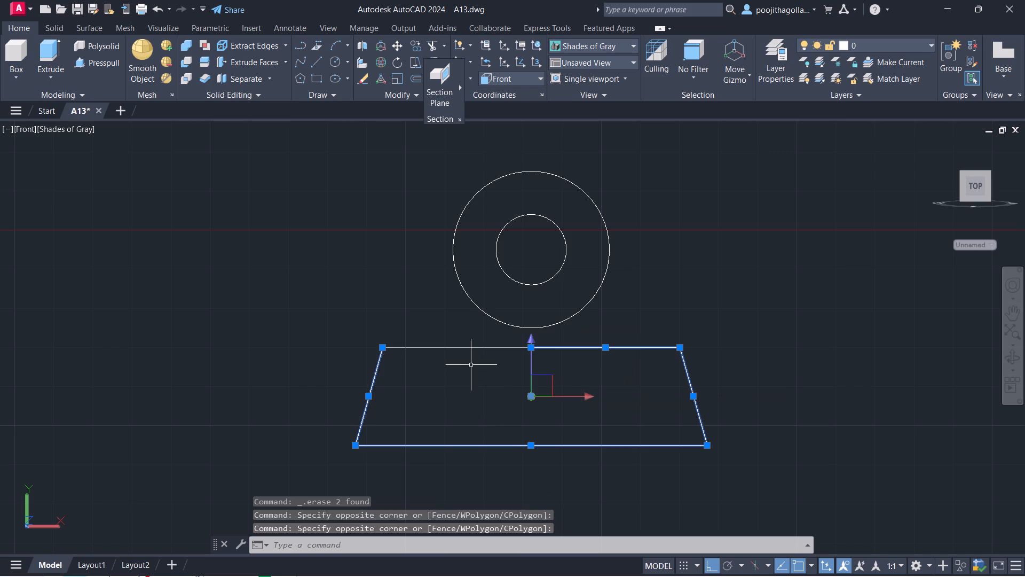
{"action": "left_click", "coordinate": [470, 331]}
{"action": "left_click", "coordinate": [415, 390]}
{"action": "key", "text": "j"}
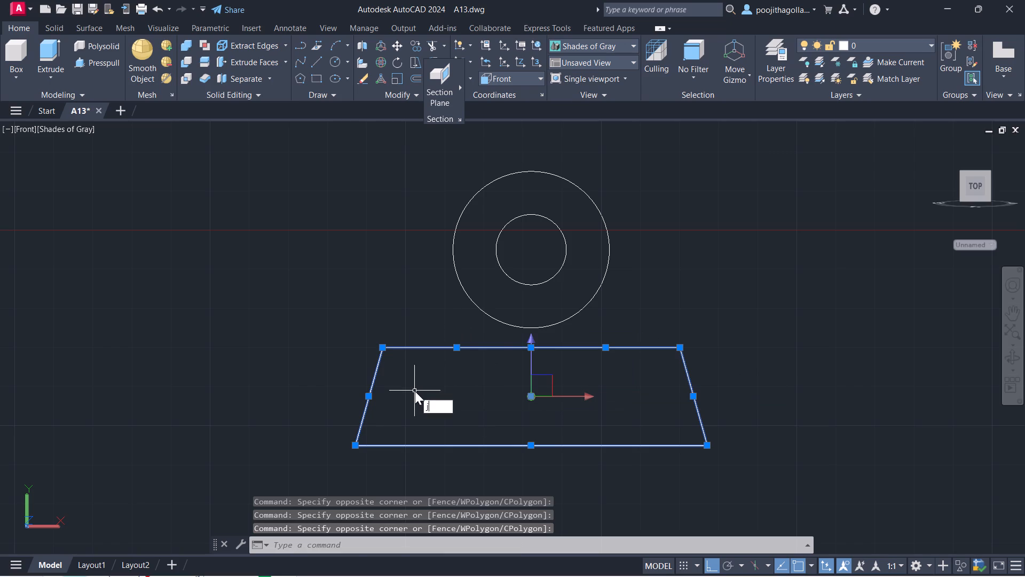
{"action": "key", "text": "Return"}
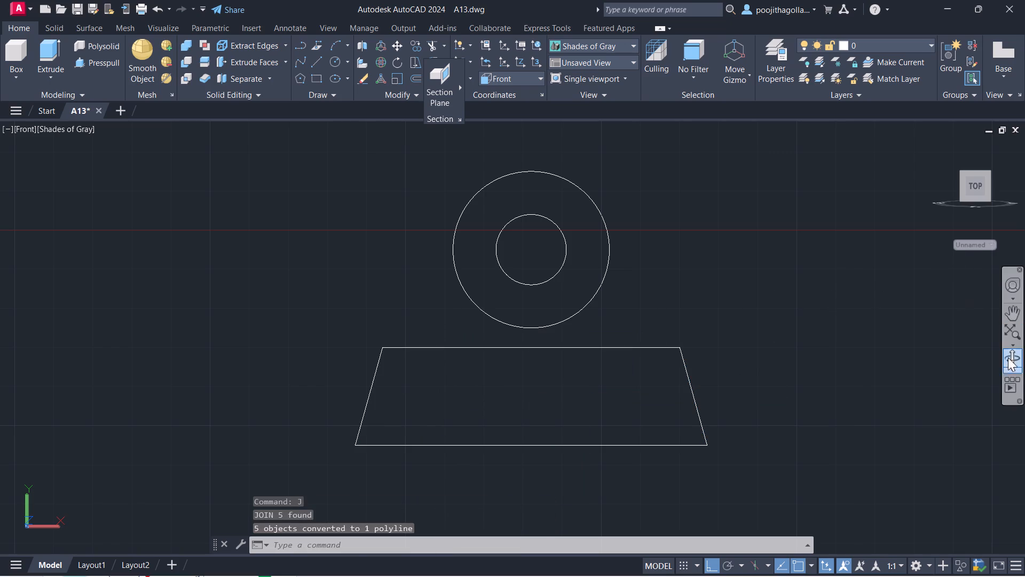
Presspull the closed trapezoid area to an extrusion height of 60, extending away from the circles' plane.
{"action": "left_click", "coordinate": [1020, 362]}
{"action": "left_click_drag", "start_coordinate": [725, 453], "coordinate": [862, 479]}
{"action": "key", "text": "Escape"}
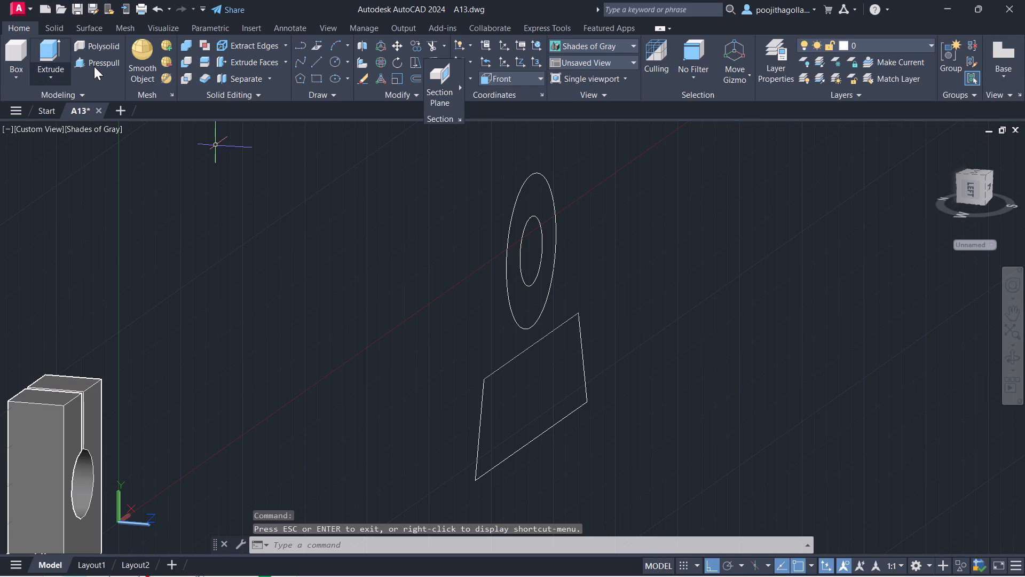
{"action": "left_click", "coordinate": [94, 66]}
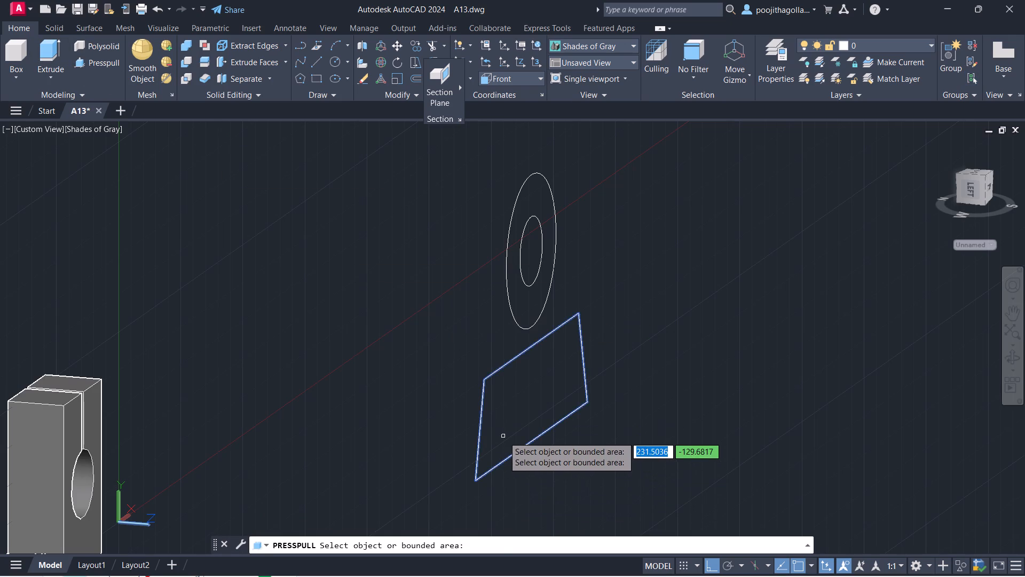
{"action": "left_click", "coordinate": [503, 436]}
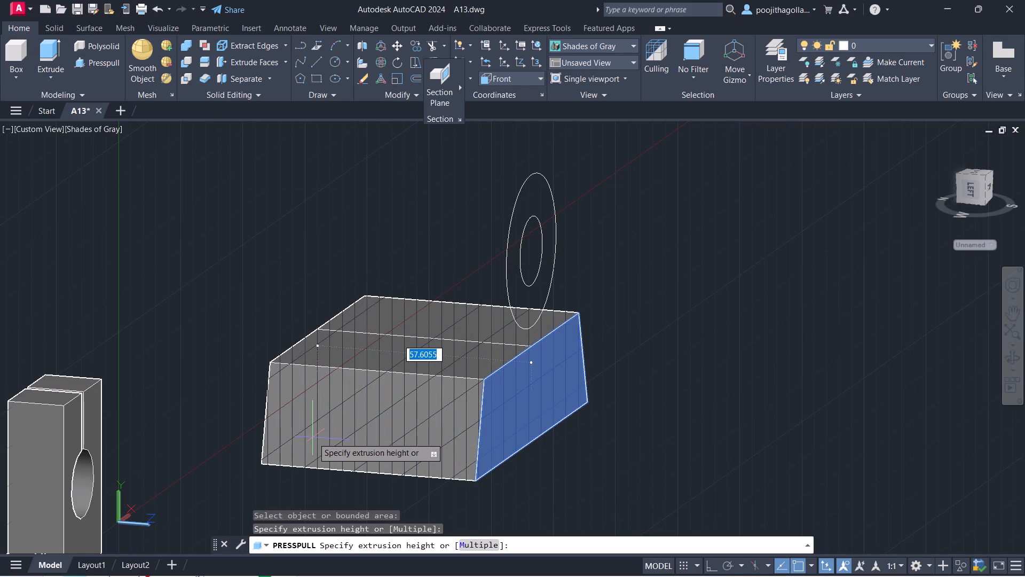
{"action": "type", "text": "60"}
{"action": "key", "text": "Return"}
{"action": "key", "text": "Escape"}
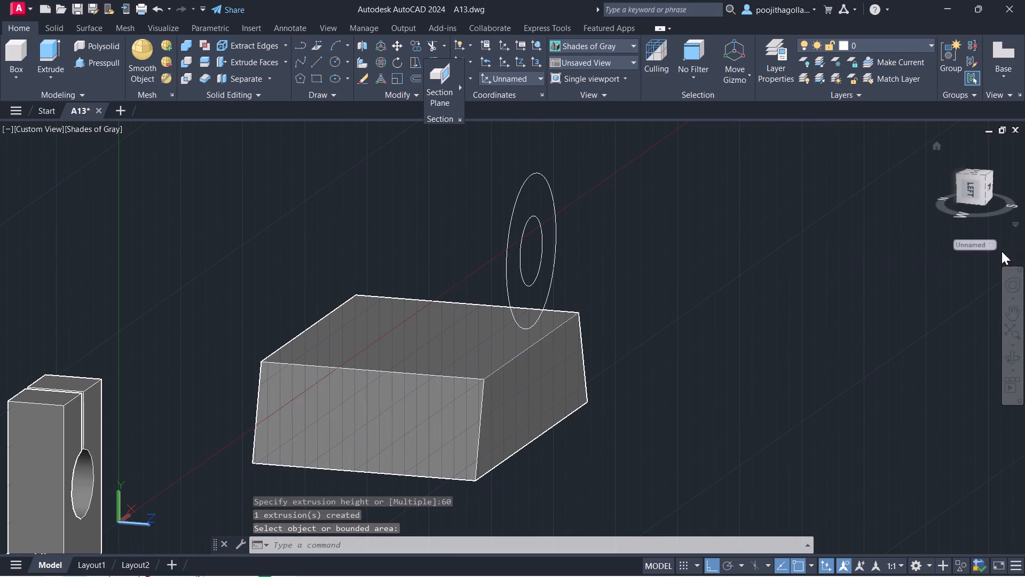
Examine the extruded trapezoidal block and the two circles from several angles.
{"action": "left_click", "coordinate": [1017, 354]}
{"action": "left_click_drag", "start_coordinate": [691, 360], "coordinate": [535, 356]}
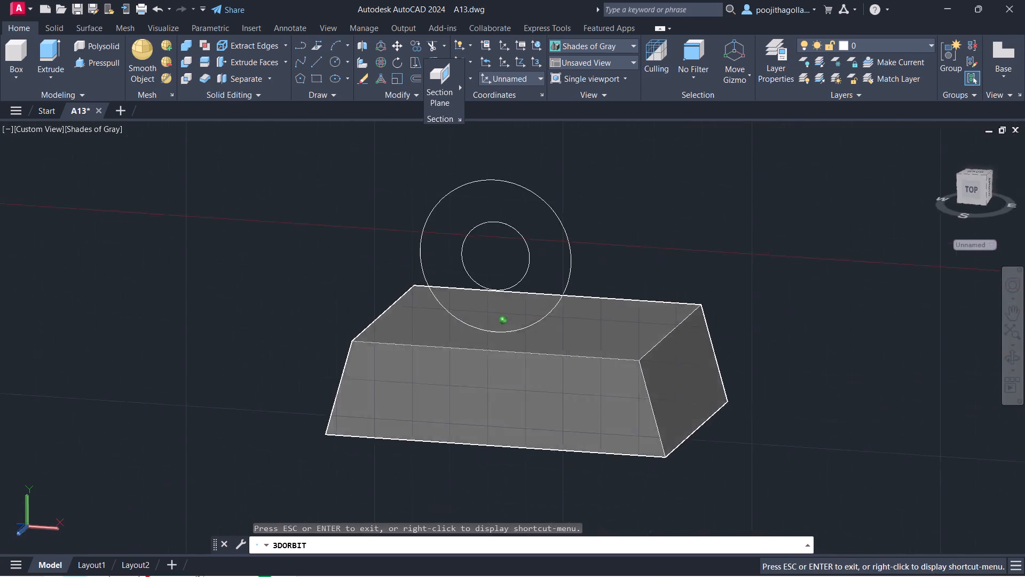
{"action": "left_click_drag", "start_coordinate": [535, 356], "coordinate": [548, 350]}
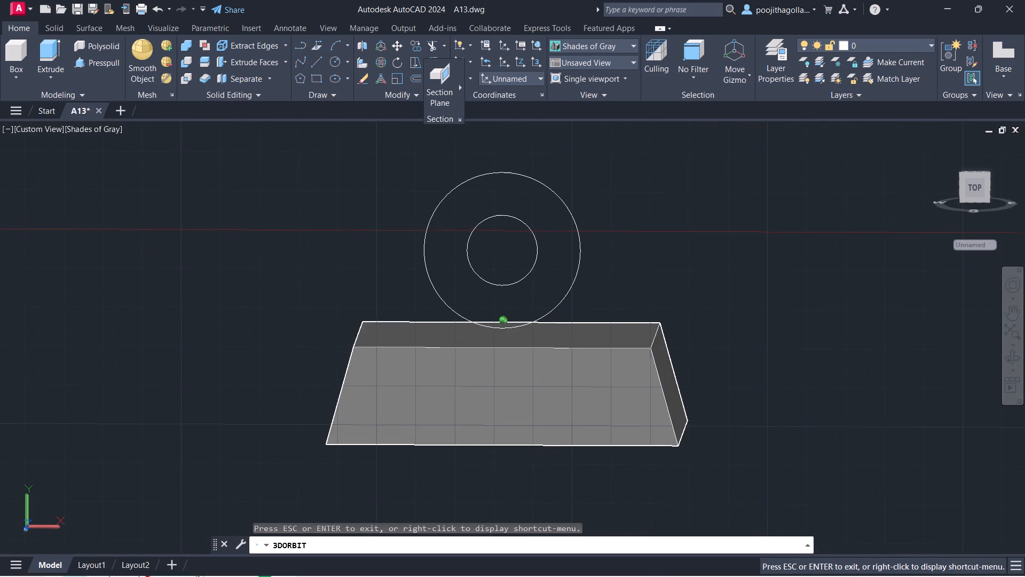
{"action": "left_click_drag", "start_coordinate": [548, 350], "coordinate": [522, 370]}
{"action": "scroll", "coordinate": [523, 354], "scroll_direction": "up", "scroll_amount": 1}
{"action": "left_click_drag", "start_coordinate": [454, 391], "coordinate": [474, 406]}
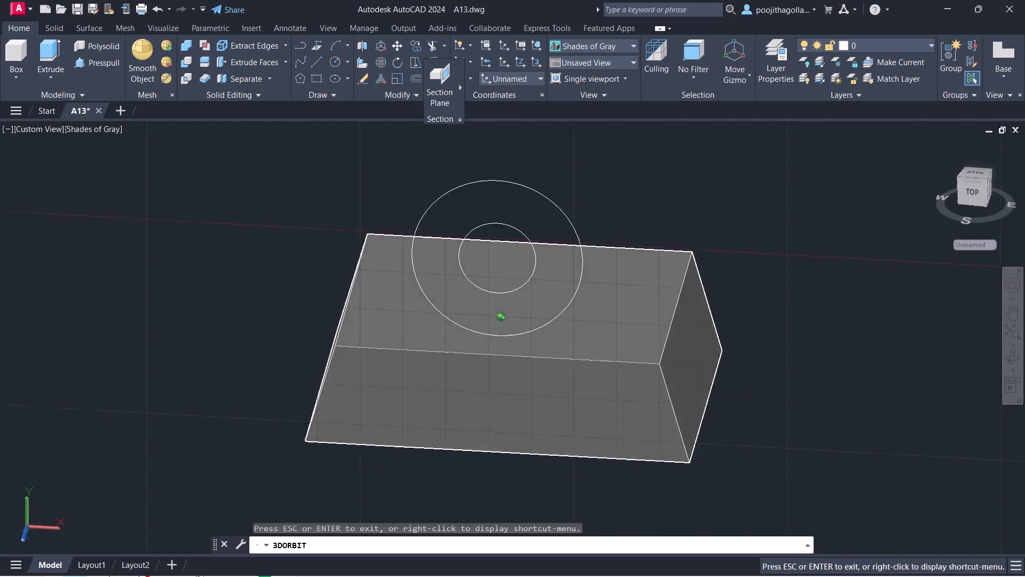
{"action": "left_click_drag", "start_coordinate": [474, 406], "coordinate": [529, 396]}
{"action": "middle_click_drag", "start_coordinate": [472, 390], "coordinate": [504, 446]}
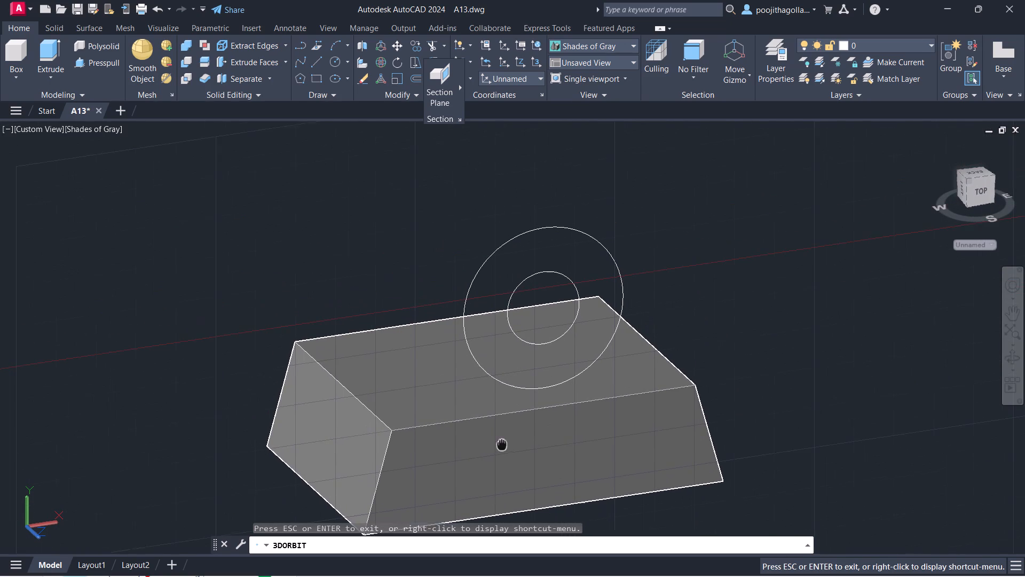
{"action": "middle_click_drag", "start_coordinate": [504, 446], "coordinate": [504, 447]}
{"action": "key", "text": "Escape"}
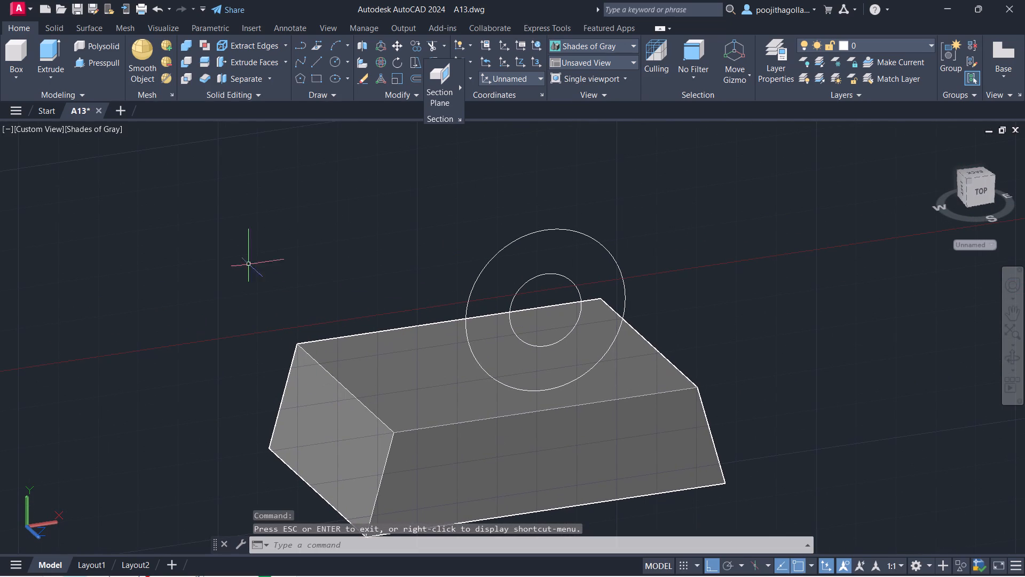
Set the model to the Left view, with empty drawing space beside the existing solids.
{"action": "left_click", "coordinate": [41, 132]}
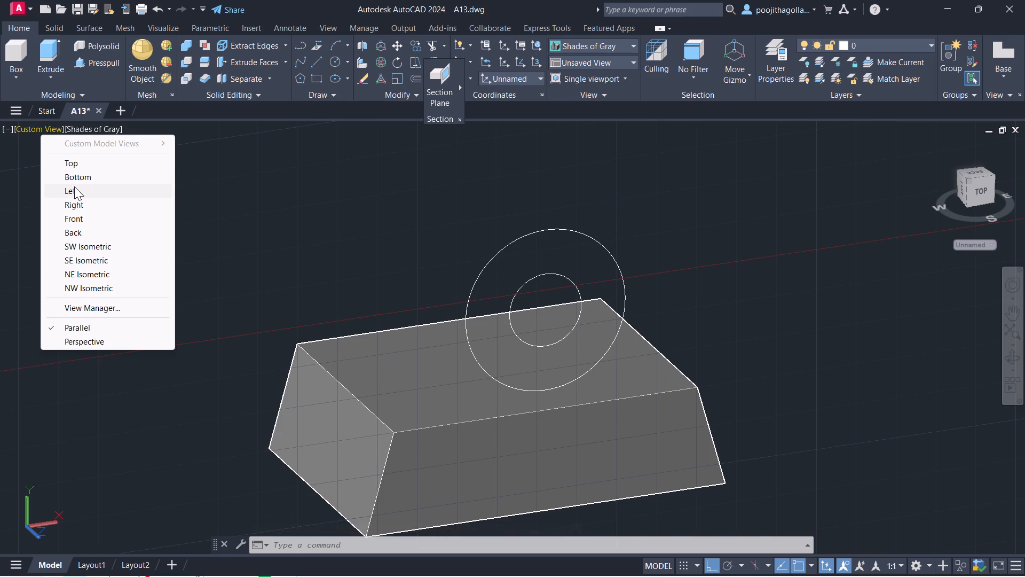
{"action": "left_click", "coordinate": [74, 186]}
{"action": "scroll", "coordinate": [458, 420], "scroll_direction": "up", "scroll_amount": 1}
{"action": "middle_click_drag", "start_coordinate": [458, 420], "coordinate": [456, 420]}
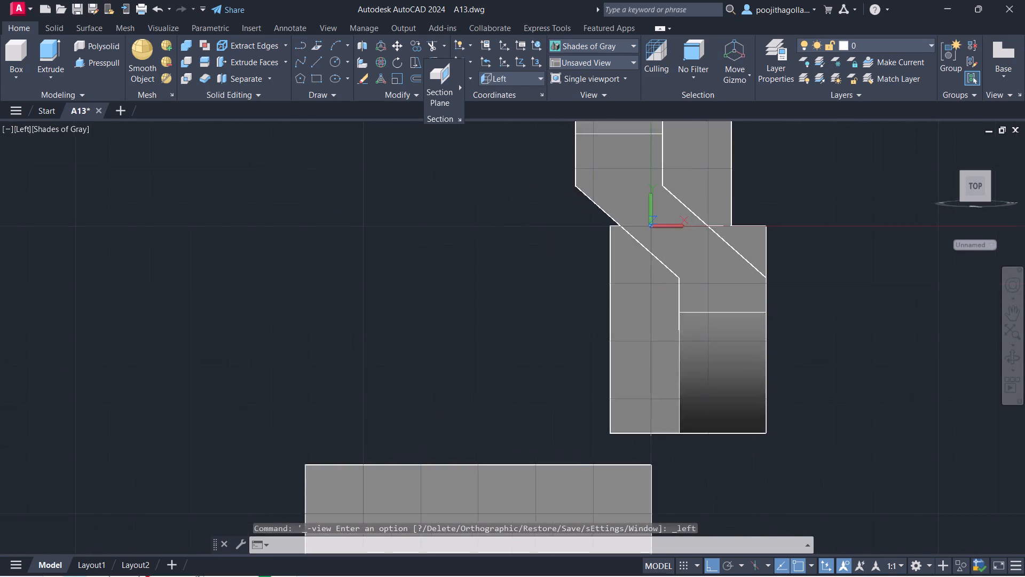
{"action": "middle_click_drag", "start_coordinate": [456, 420], "coordinate": [141, 302]}
{"action": "middle_click_drag", "start_coordinate": [674, 409], "coordinate": [474, 409]}
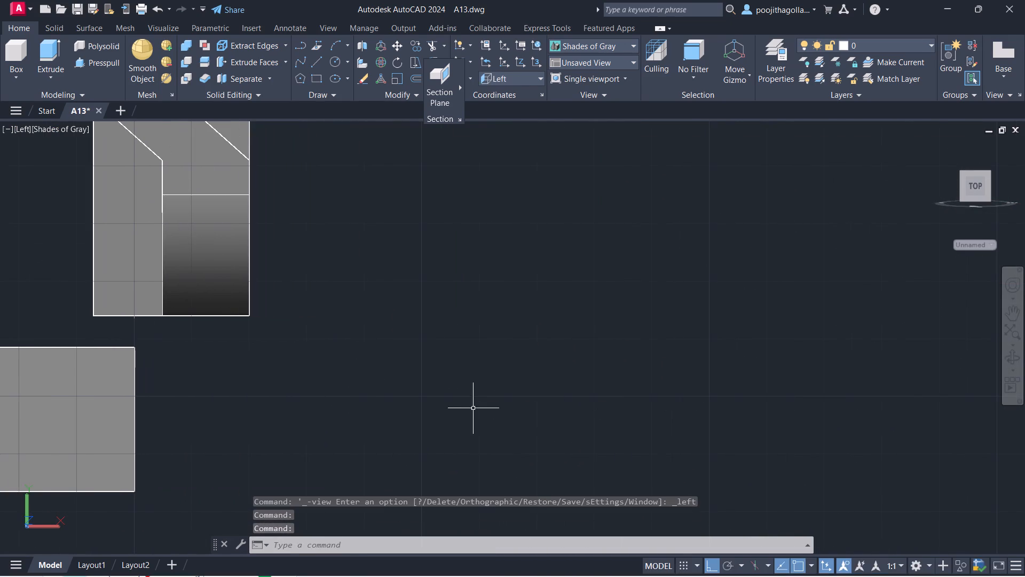
{"action": "middle_click_drag", "start_coordinate": [509, 397], "coordinate": [470, 405]}
Draw a closed upright rectangle of lines, 16 wide and 36 high, in the empty space beside the existing solids.
{"action": "key", "text": "l"}
{"action": "key", "text": "Return"}
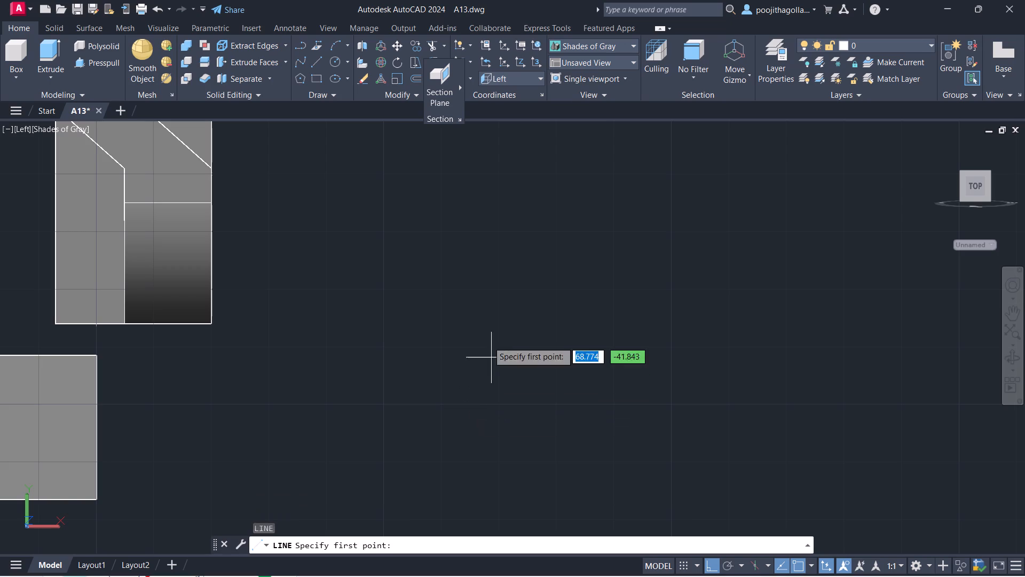
{"action": "left_click", "coordinate": [475, 292]}
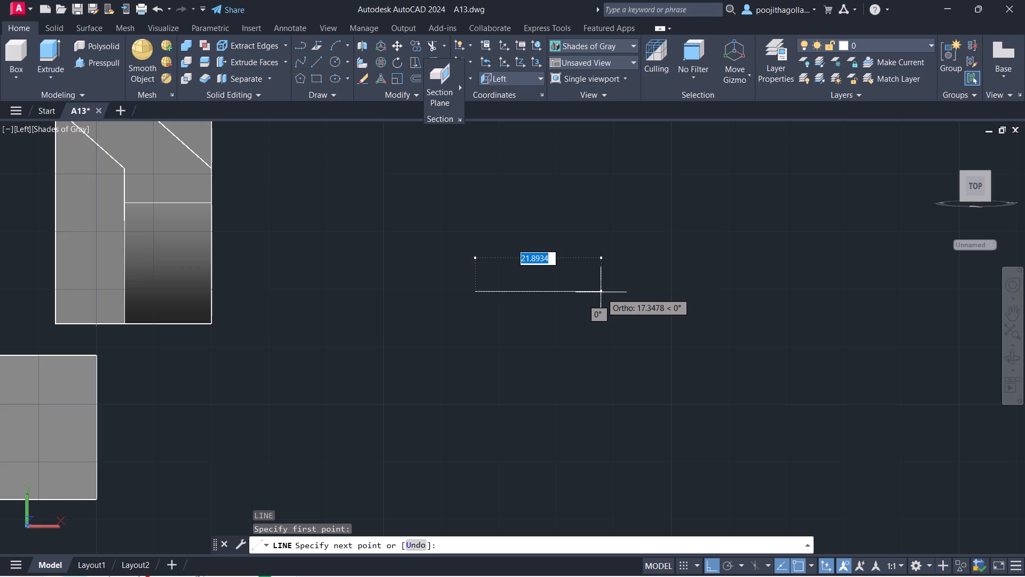
{"action": "type", "text": "16"}
{"action": "key", "text": "Return"}
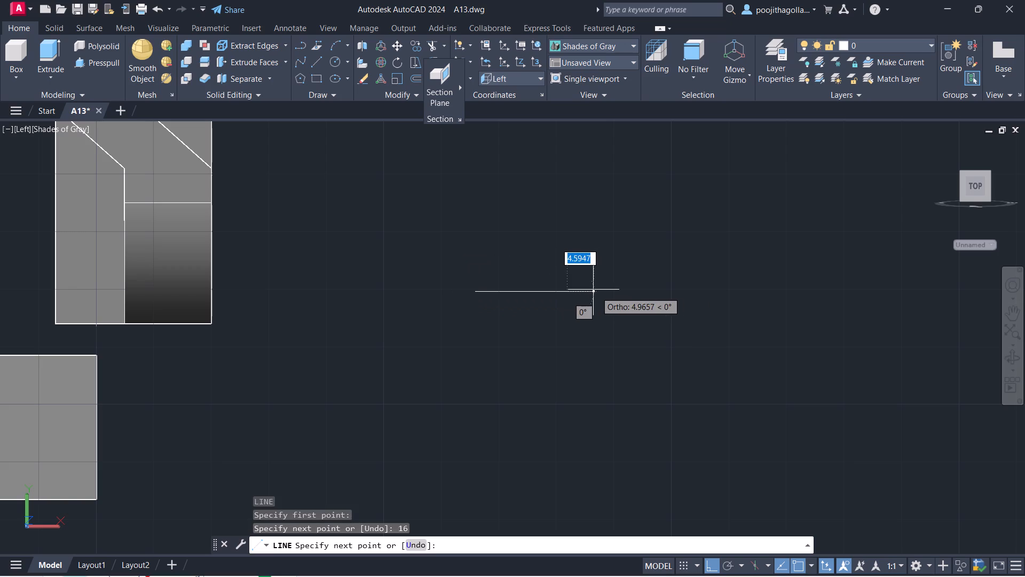
{"action": "middle_click_drag", "start_coordinate": [548, 380], "coordinate": [625, 269]}
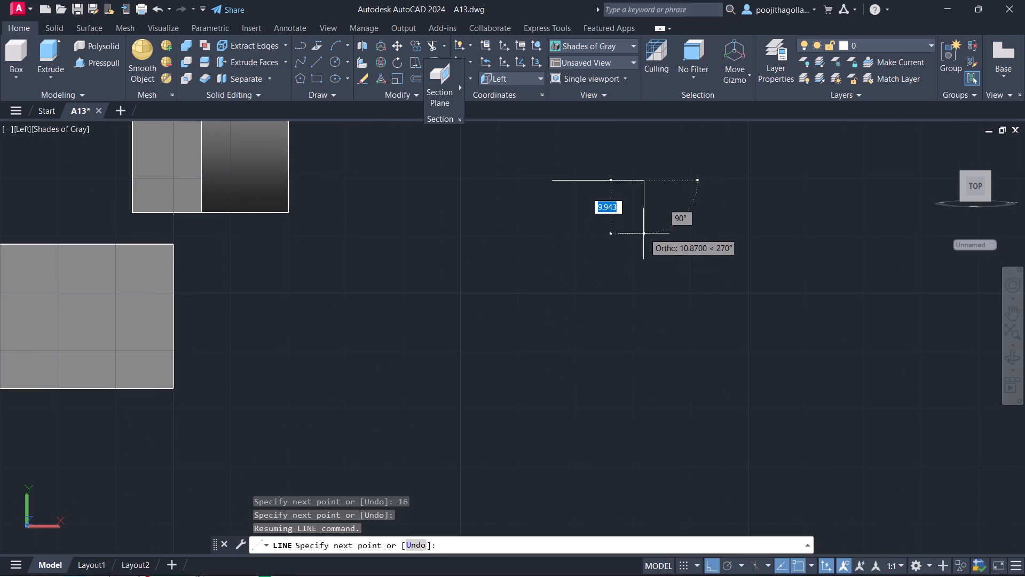
{"action": "middle_click_drag", "start_coordinate": [645, 230], "coordinate": [641, 274]}
{"action": "scroll", "coordinate": [618, 288], "scroll_direction": "up", "scroll_amount": 1}
{"action": "middle_click_drag", "start_coordinate": [618, 288], "coordinate": [571, 260]}
{"action": "scroll", "coordinate": [618, 288], "scroll_direction": "up", "scroll_amount": 1}
{"action": "scroll", "coordinate": [604, 241], "scroll_direction": "down", "scroll_amount": 1}
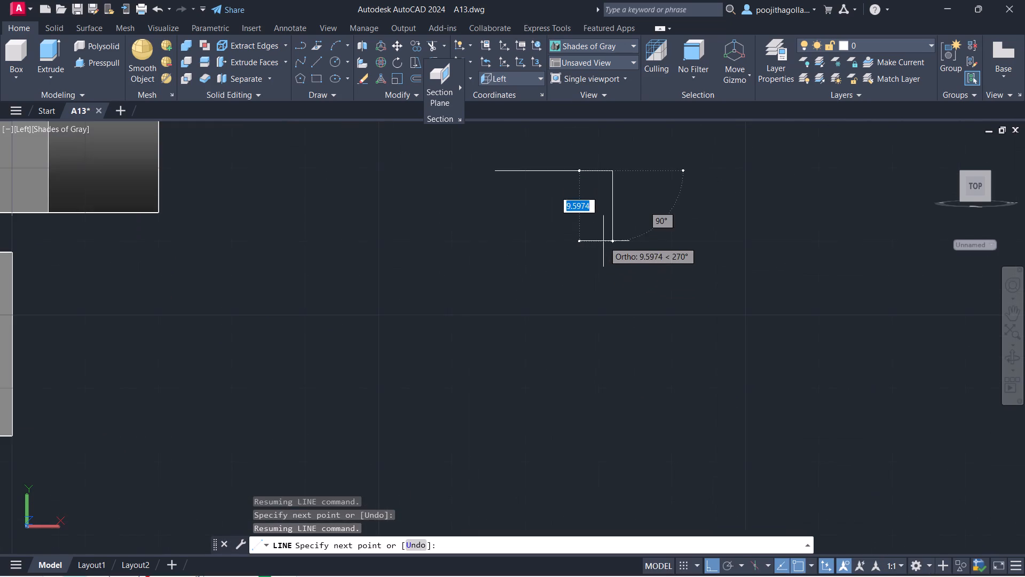
{"action": "middle_click_drag", "start_coordinate": [604, 259], "coordinate": [604, 275]}
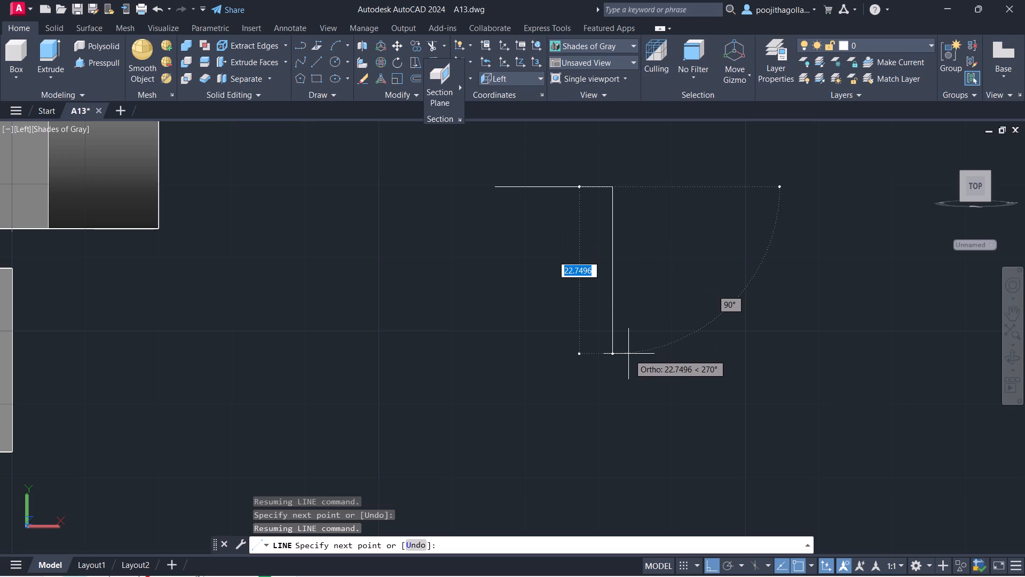
{"action": "type", "text": "36"}
{"action": "key", "text": "Return"}
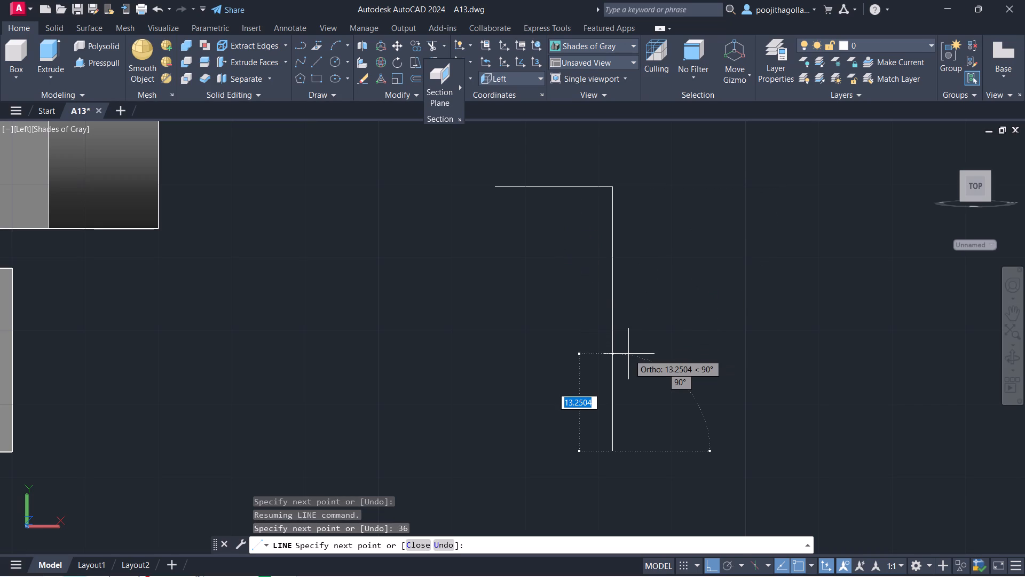
{"action": "type", "text": "16"}
{"action": "key", "text": "Return"}
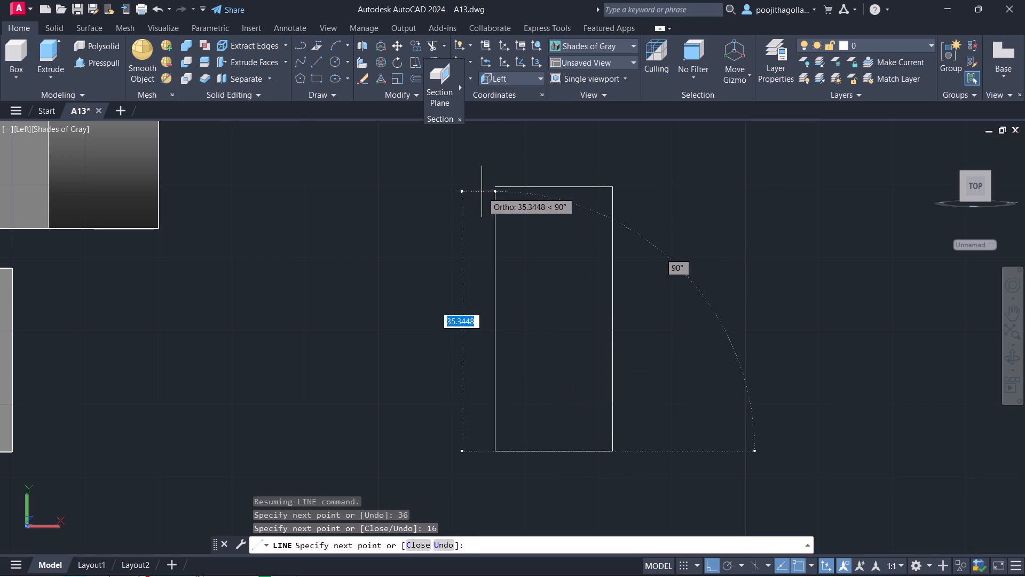
{"action": "left_click", "coordinate": [494, 190]}
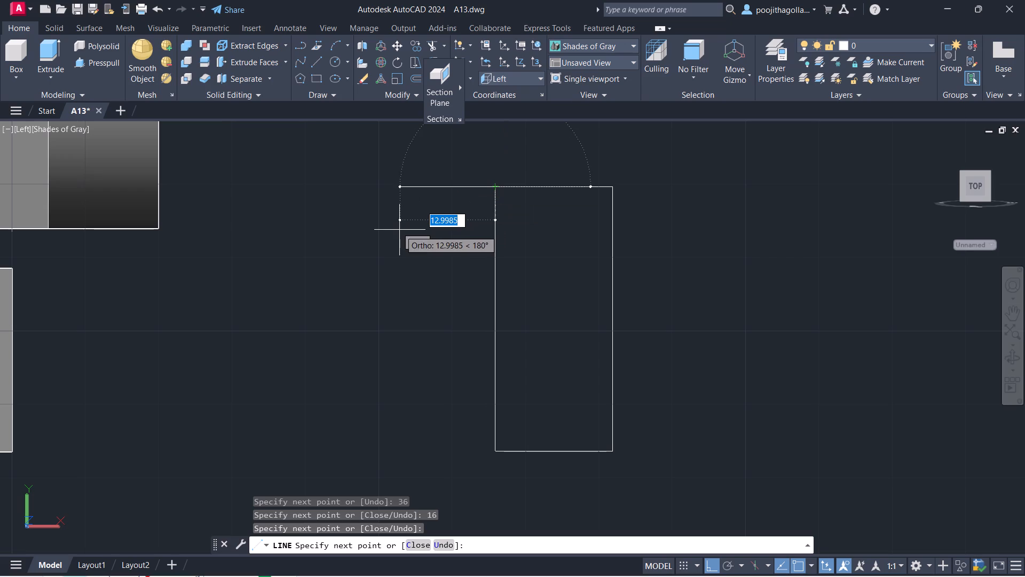
{"action": "key", "text": "Escape"}
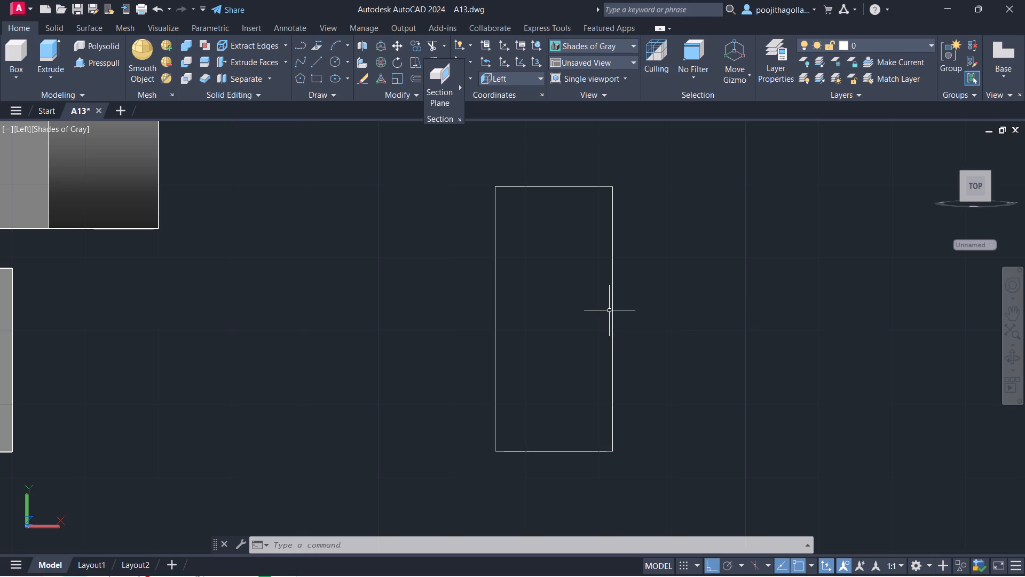
Join the four lines of the 16 by 36 rectangle into a single polyline.
{"action": "scroll", "coordinate": [584, 313], "scroll_direction": "down", "scroll_amount": 1}
{"action": "middle_click_drag", "start_coordinate": [581, 314], "coordinate": [532, 307]}
{"action": "scroll", "coordinate": [534, 307], "scroll_direction": "up", "scroll_amount": 1}
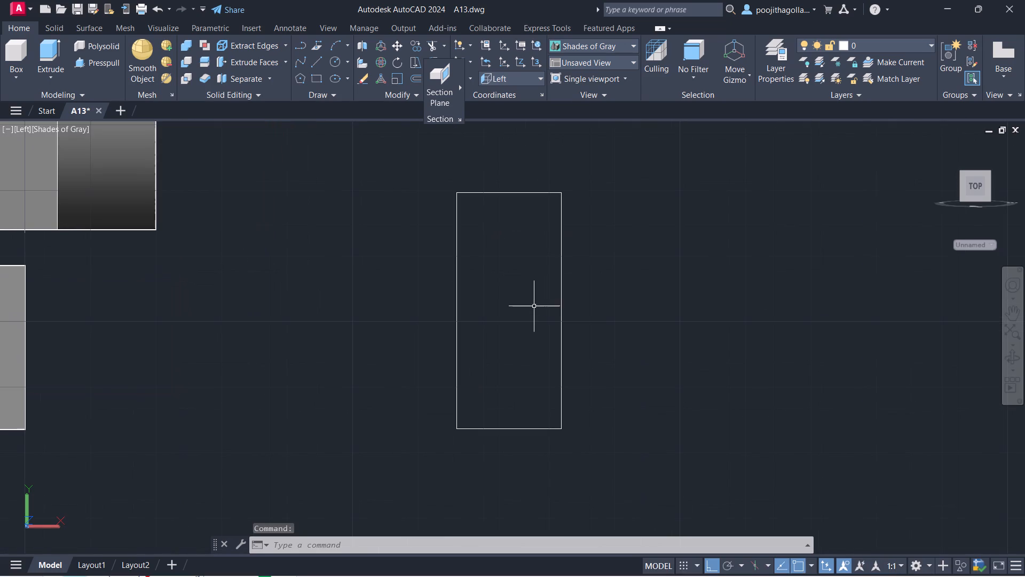
{"action": "middle_click_drag", "start_coordinate": [534, 307], "coordinate": [525, 319]}
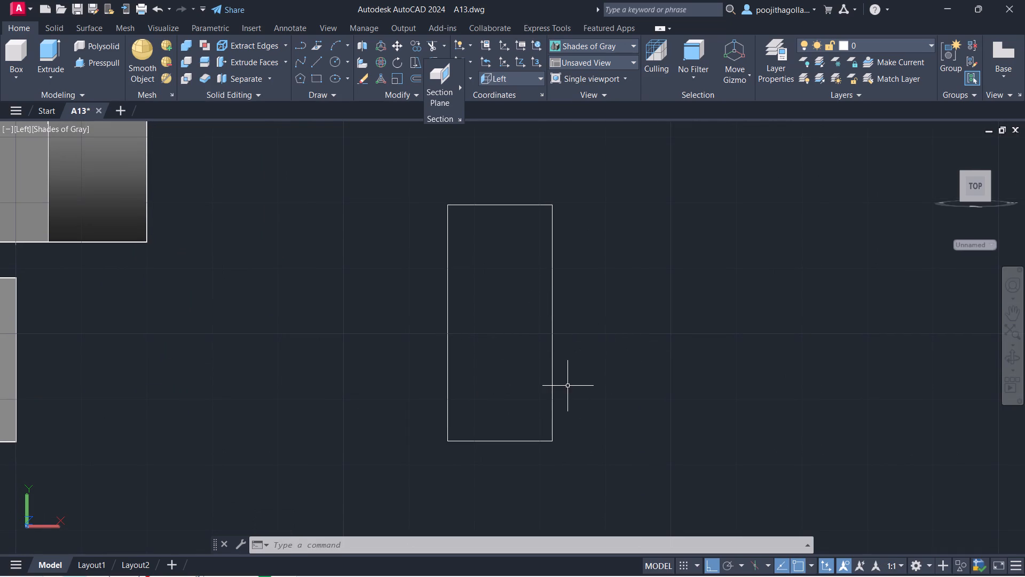
{"action": "middle_click_drag", "start_coordinate": [539, 383], "coordinate": [546, 354]}
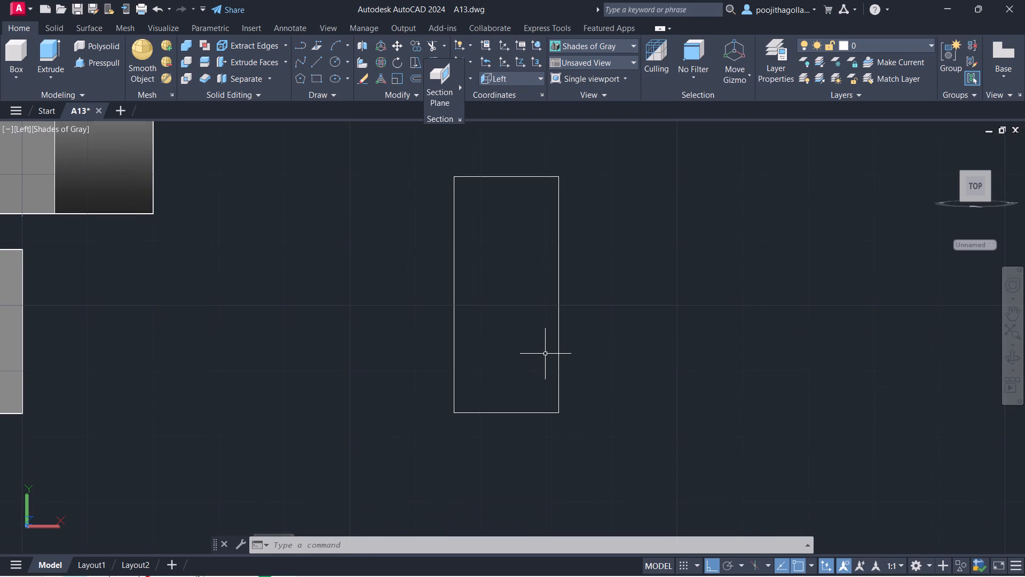
{"action": "middle_click_drag", "start_coordinate": [554, 348], "coordinate": [556, 369]}
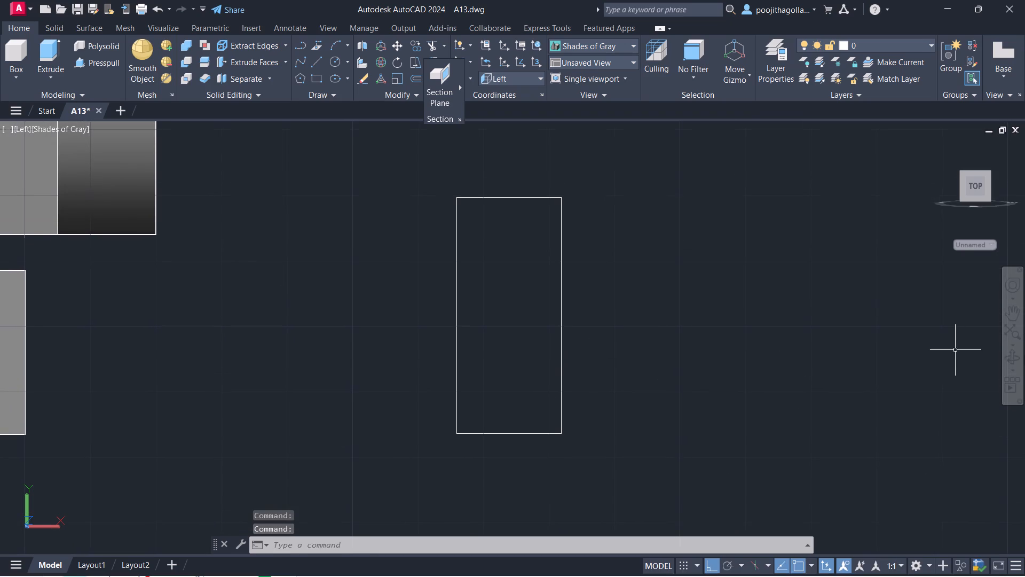
{"action": "left_click", "coordinate": [620, 173]}
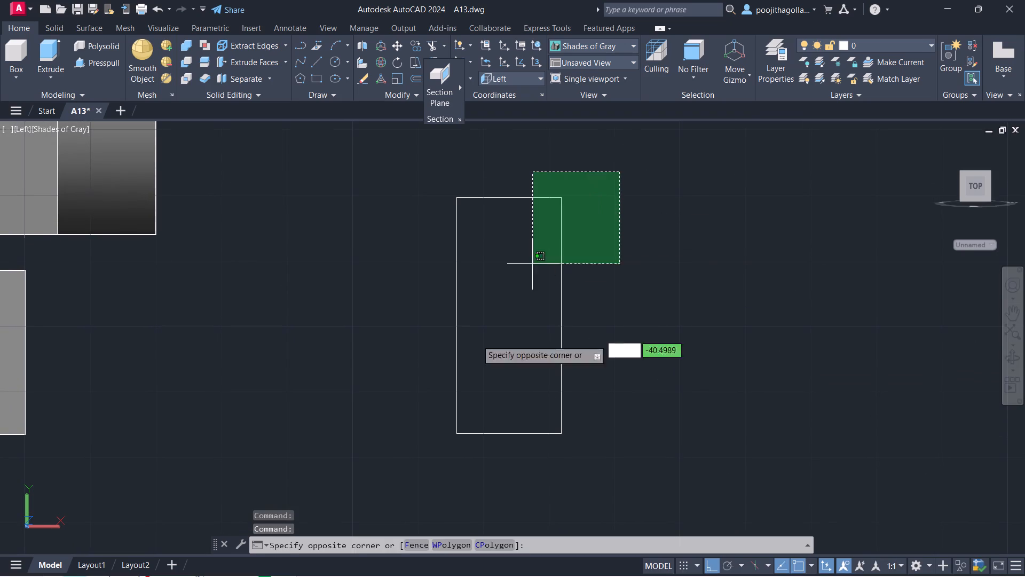
{"action": "left_click", "coordinate": [358, 465]}
{"action": "key", "text": "j"}
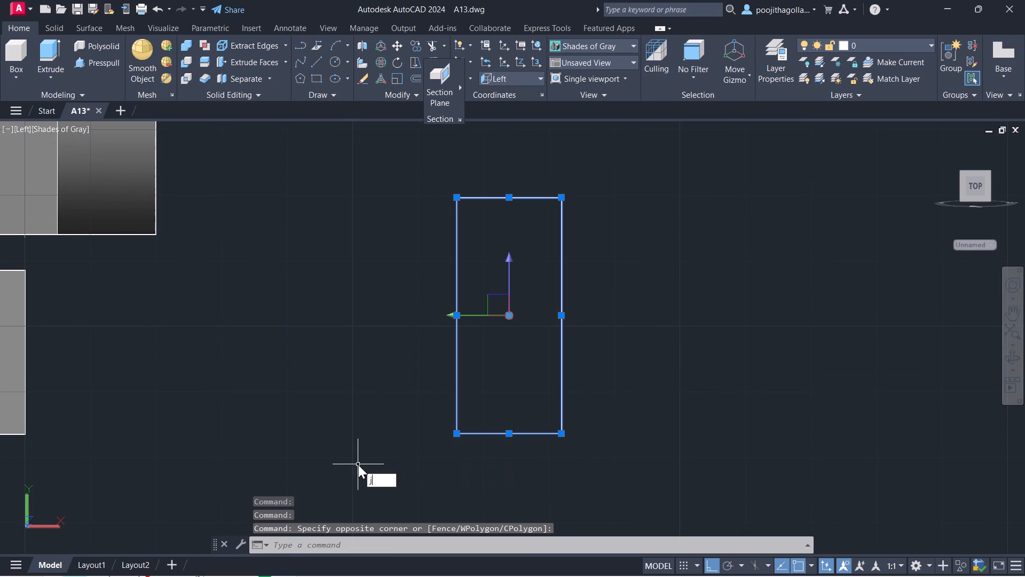
{"action": "key", "text": "Return"}
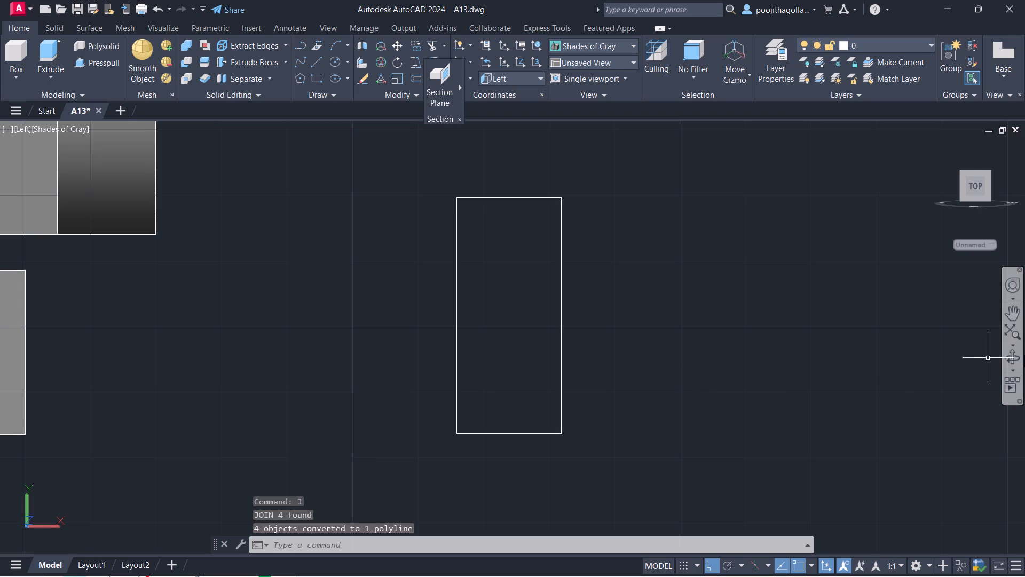
Presspull the closed area of the 16 by 36 rectangle in an orbited view.
{"action": "left_click", "coordinate": [1015, 362]}
{"action": "left_click_drag", "start_coordinate": [743, 346], "coordinate": [806, 353]}
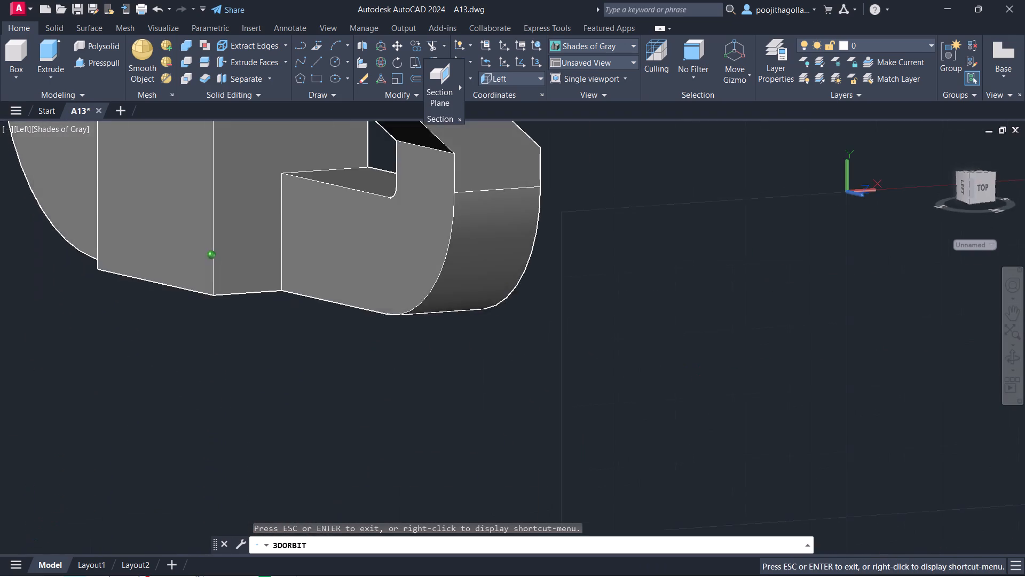
{"action": "left_click_drag", "start_coordinate": [806, 353], "coordinate": [793, 374]}
{"action": "scroll", "coordinate": [793, 374], "scroll_direction": "down", "scroll_amount": 8}
{"action": "middle_click_drag", "start_coordinate": [877, 445], "coordinate": [740, 378]}
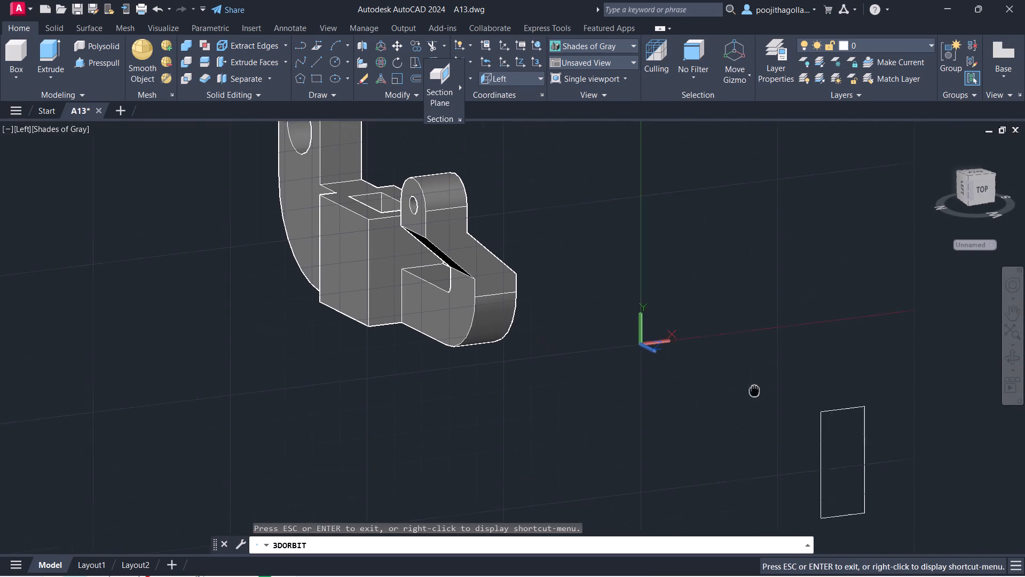
{"action": "middle_click_drag", "start_coordinate": [740, 378], "coordinate": [694, 350]}
{"action": "middle_click_drag", "start_coordinate": [857, 435], "coordinate": [808, 416]}
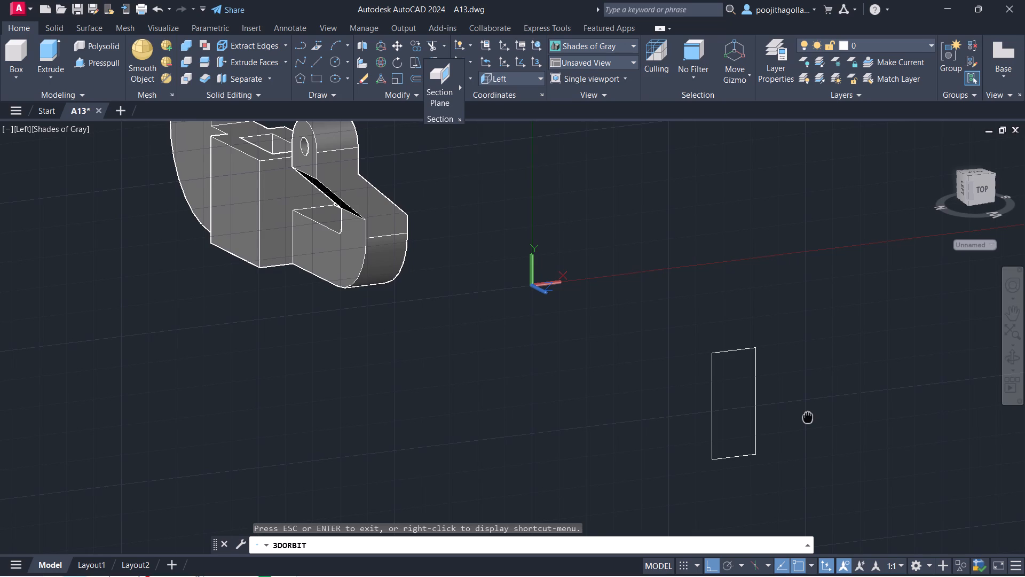
{"action": "key", "text": "Escape"}
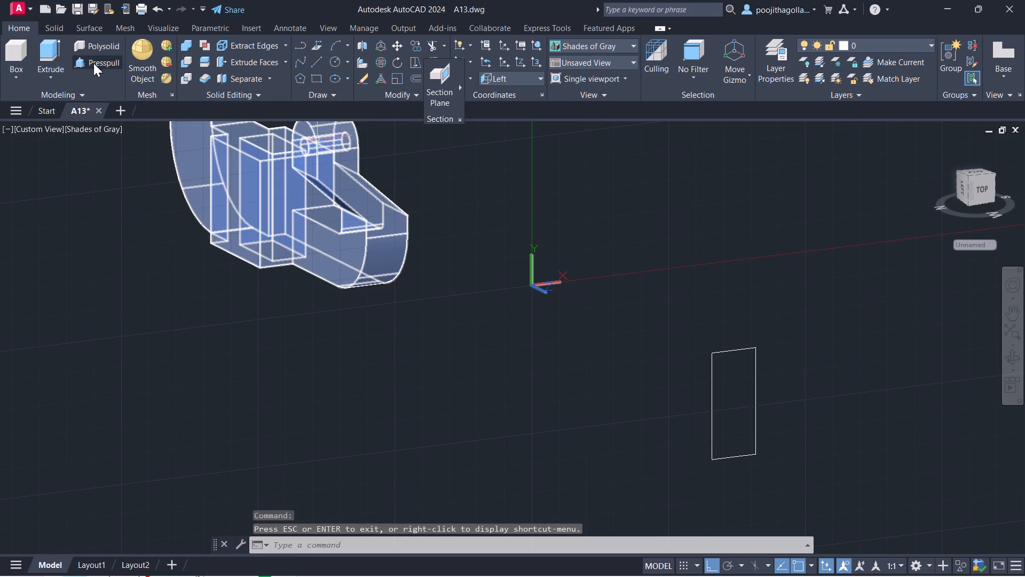
{"action": "left_click", "coordinate": [108, 61]}
{"action": "left_click", "coordinate": [749, 383]}
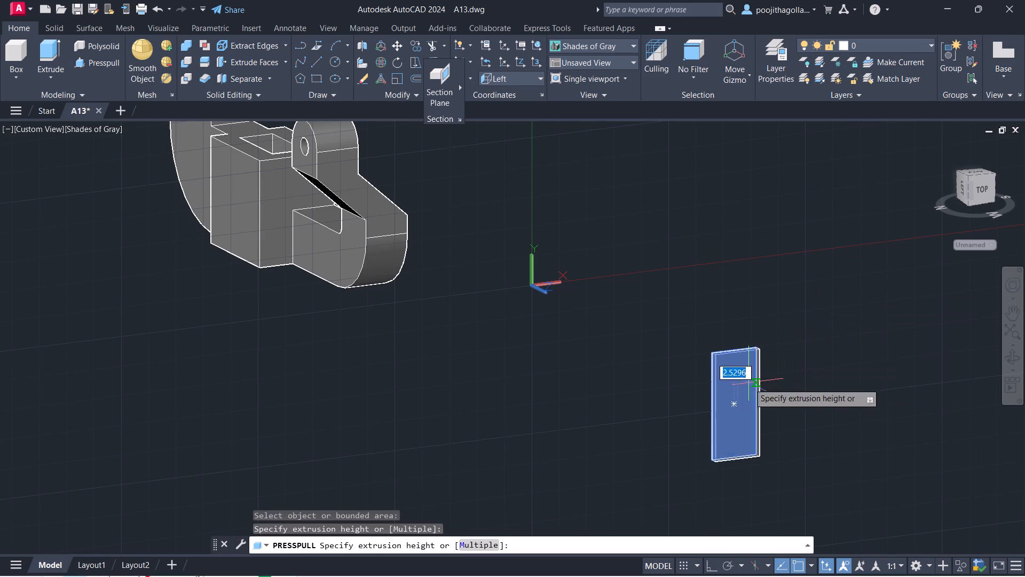
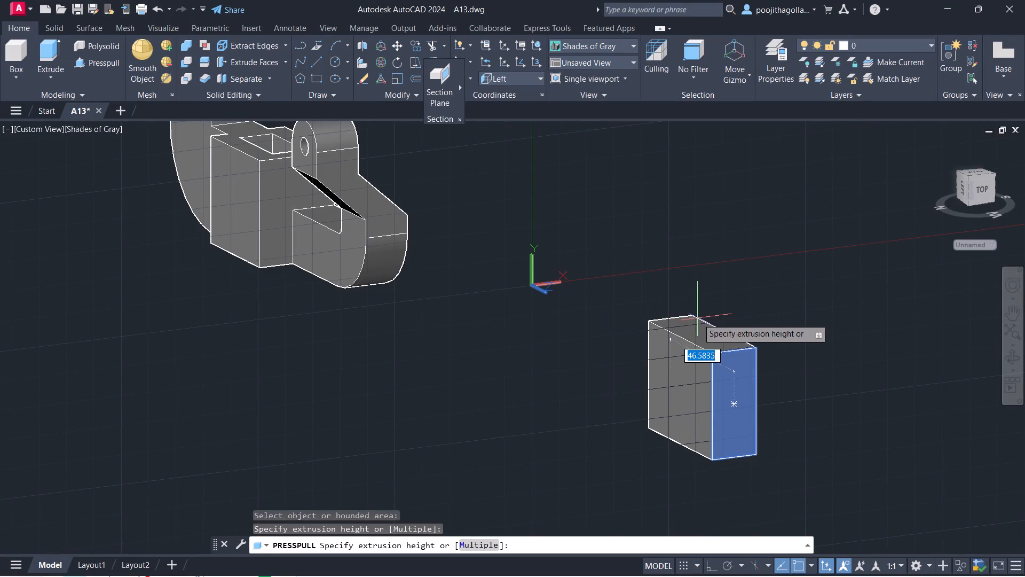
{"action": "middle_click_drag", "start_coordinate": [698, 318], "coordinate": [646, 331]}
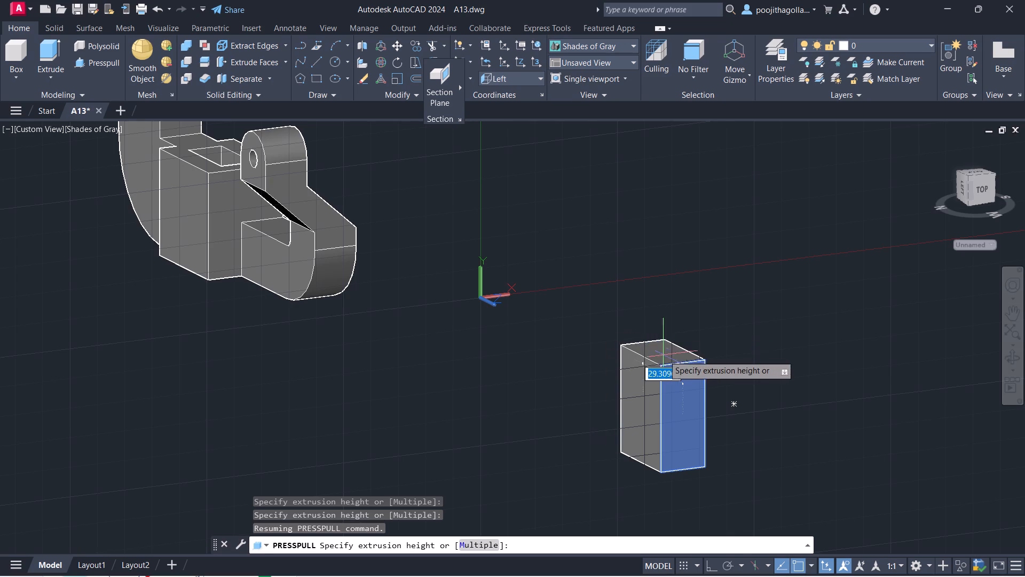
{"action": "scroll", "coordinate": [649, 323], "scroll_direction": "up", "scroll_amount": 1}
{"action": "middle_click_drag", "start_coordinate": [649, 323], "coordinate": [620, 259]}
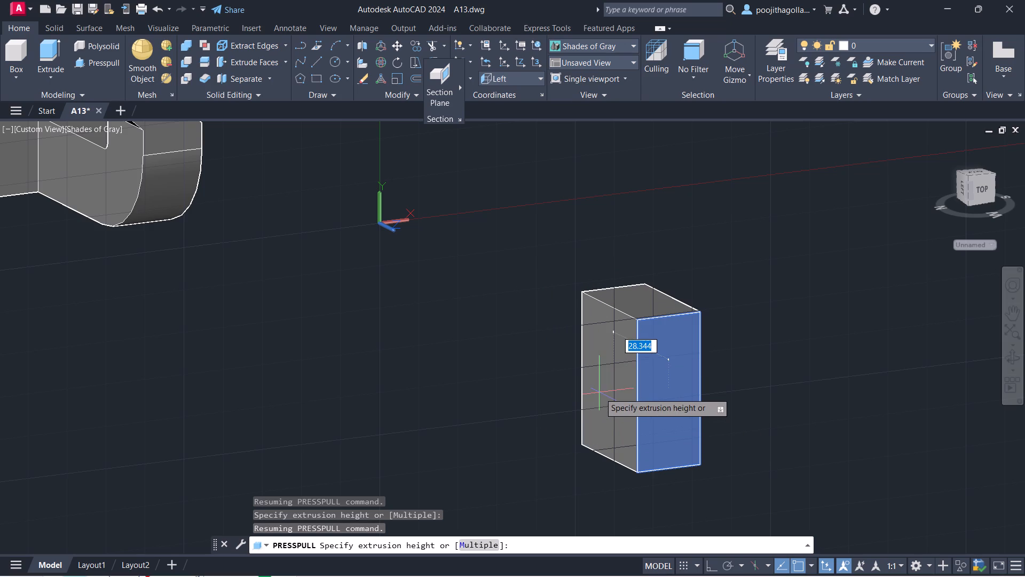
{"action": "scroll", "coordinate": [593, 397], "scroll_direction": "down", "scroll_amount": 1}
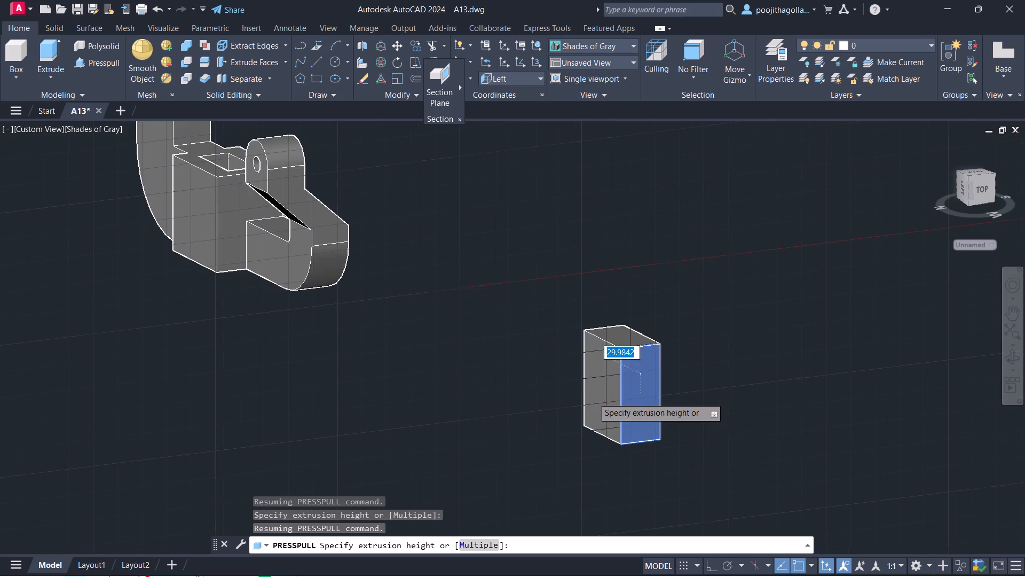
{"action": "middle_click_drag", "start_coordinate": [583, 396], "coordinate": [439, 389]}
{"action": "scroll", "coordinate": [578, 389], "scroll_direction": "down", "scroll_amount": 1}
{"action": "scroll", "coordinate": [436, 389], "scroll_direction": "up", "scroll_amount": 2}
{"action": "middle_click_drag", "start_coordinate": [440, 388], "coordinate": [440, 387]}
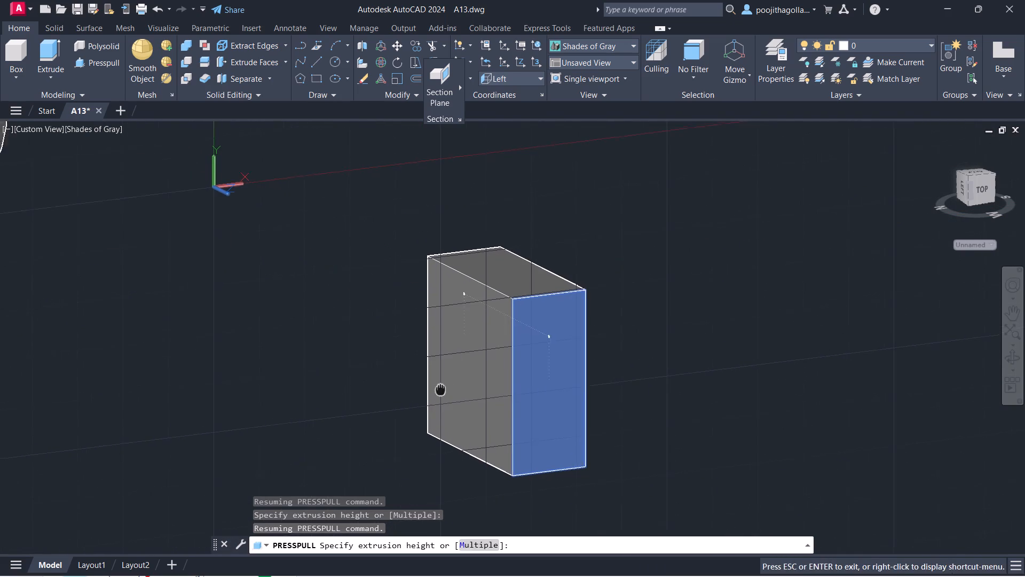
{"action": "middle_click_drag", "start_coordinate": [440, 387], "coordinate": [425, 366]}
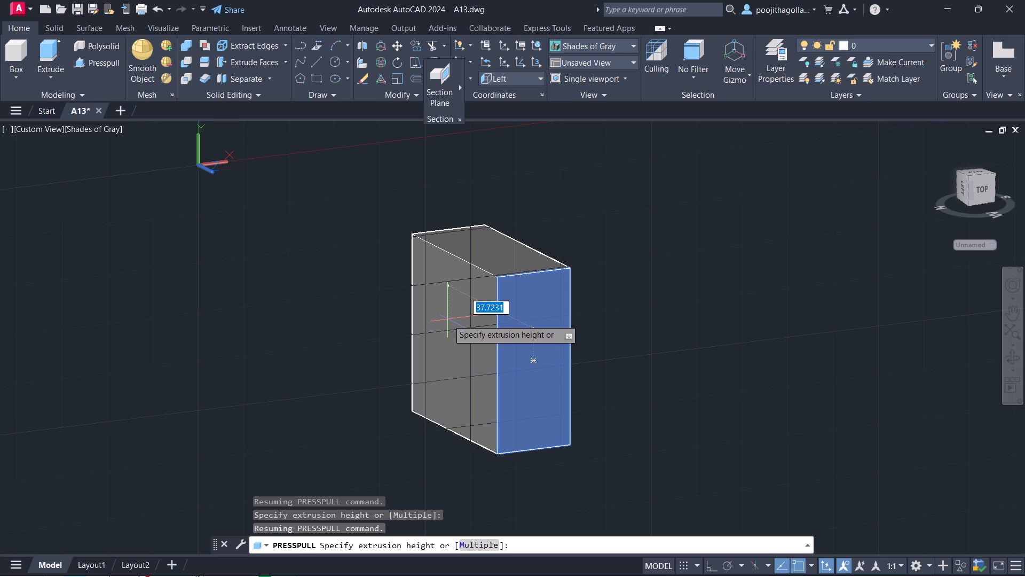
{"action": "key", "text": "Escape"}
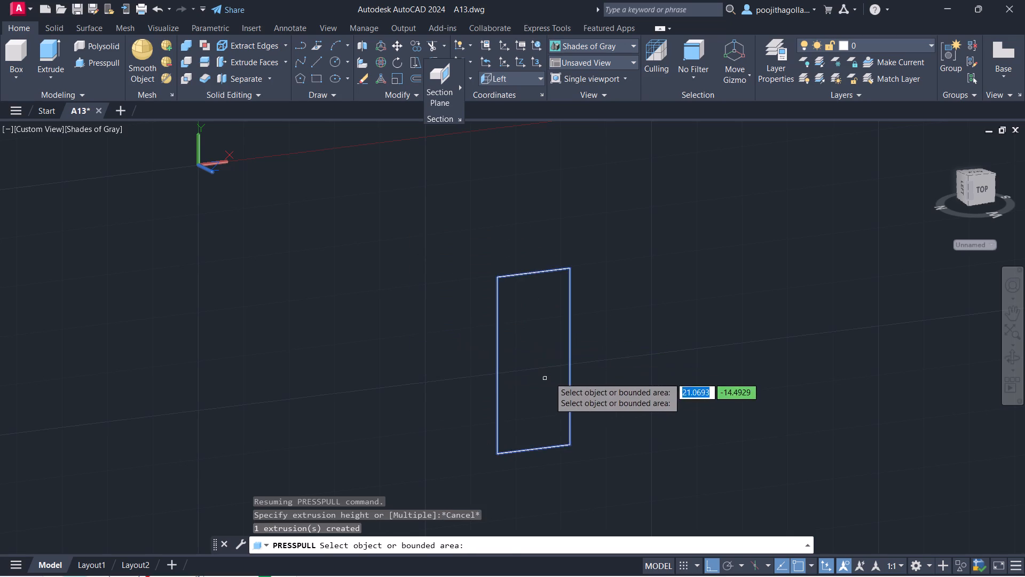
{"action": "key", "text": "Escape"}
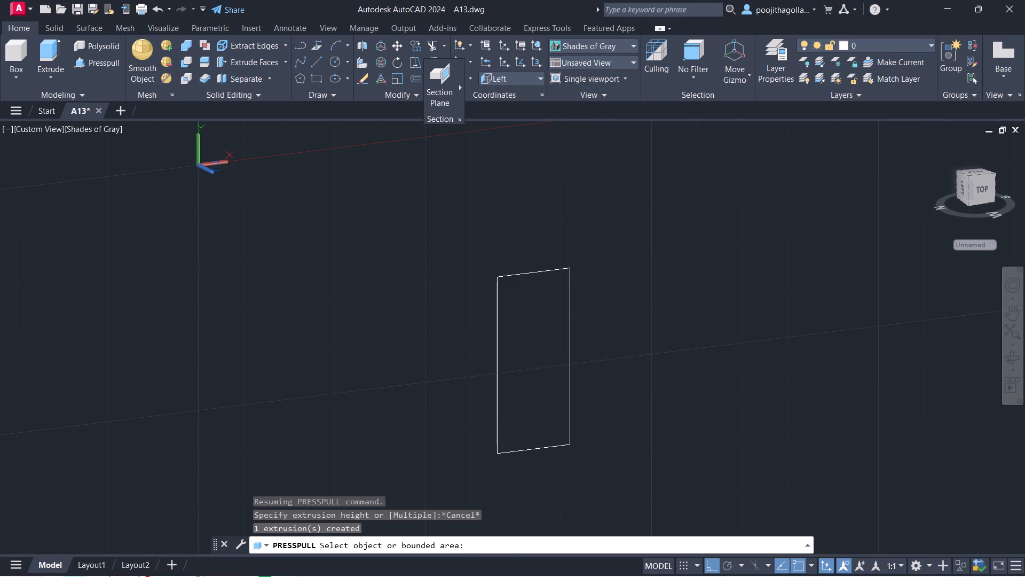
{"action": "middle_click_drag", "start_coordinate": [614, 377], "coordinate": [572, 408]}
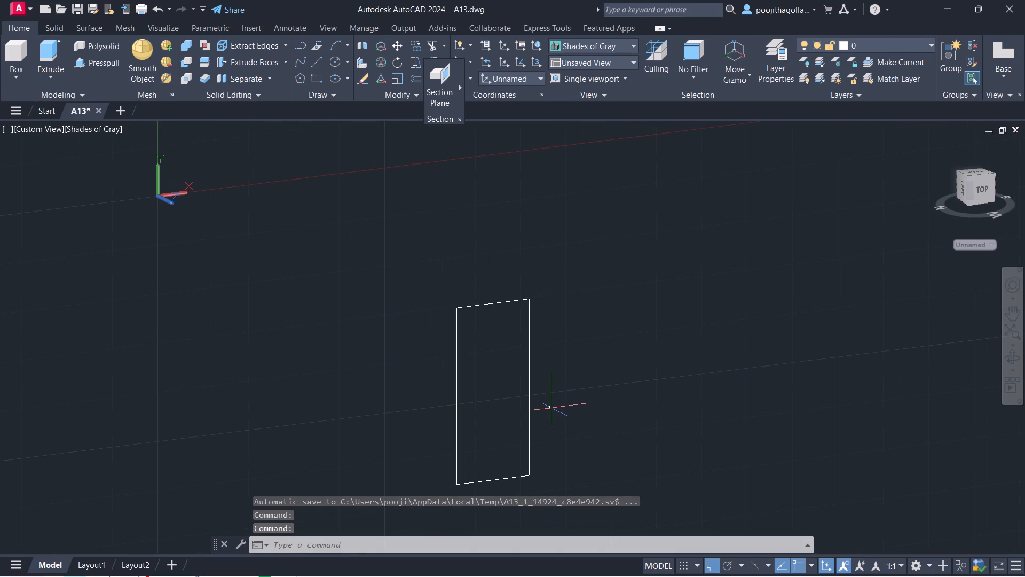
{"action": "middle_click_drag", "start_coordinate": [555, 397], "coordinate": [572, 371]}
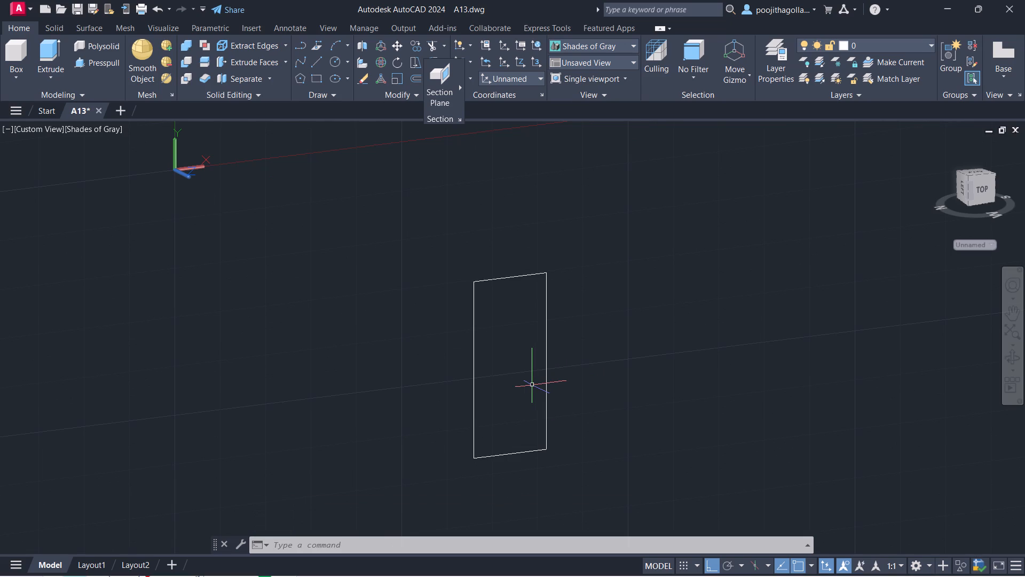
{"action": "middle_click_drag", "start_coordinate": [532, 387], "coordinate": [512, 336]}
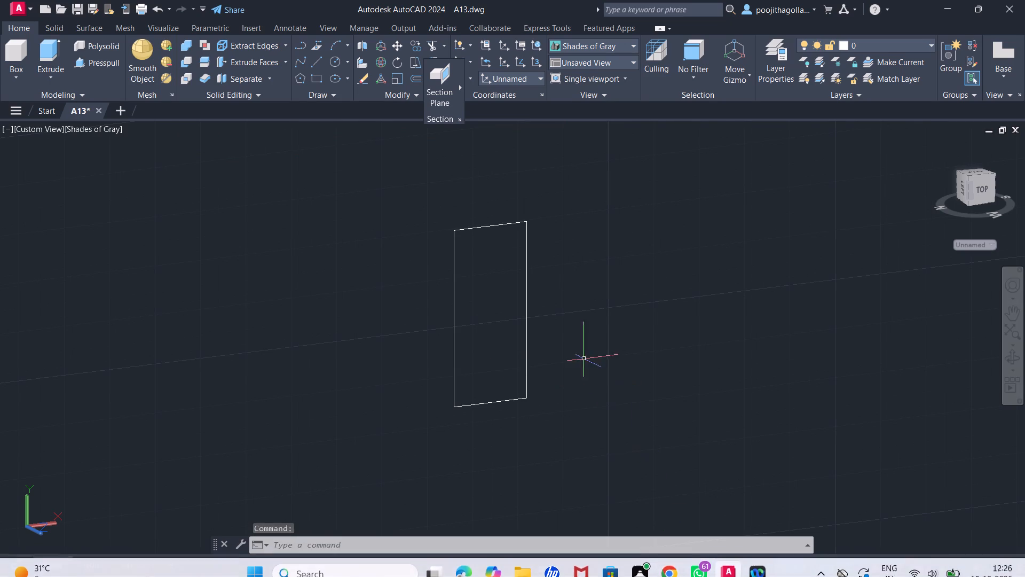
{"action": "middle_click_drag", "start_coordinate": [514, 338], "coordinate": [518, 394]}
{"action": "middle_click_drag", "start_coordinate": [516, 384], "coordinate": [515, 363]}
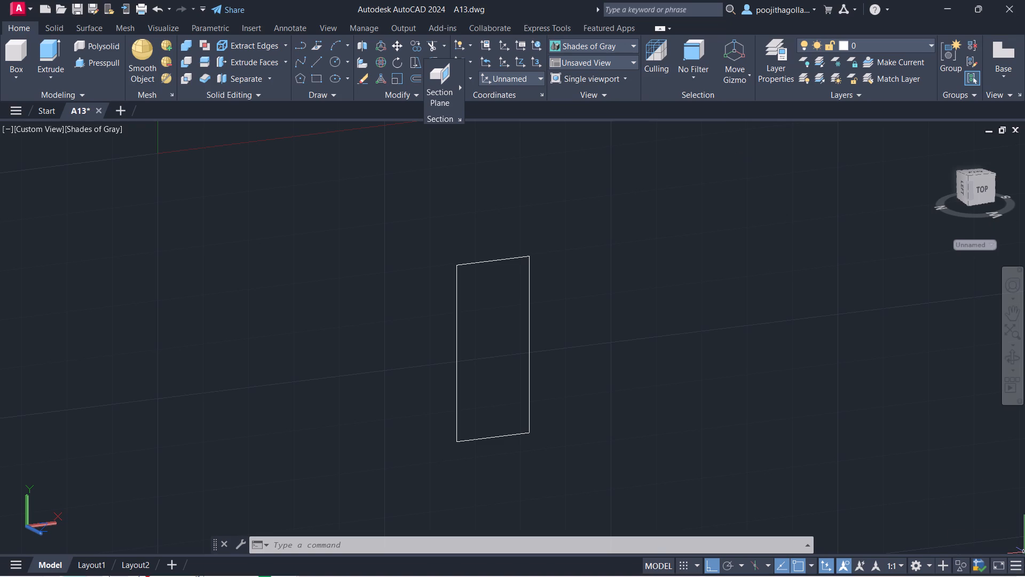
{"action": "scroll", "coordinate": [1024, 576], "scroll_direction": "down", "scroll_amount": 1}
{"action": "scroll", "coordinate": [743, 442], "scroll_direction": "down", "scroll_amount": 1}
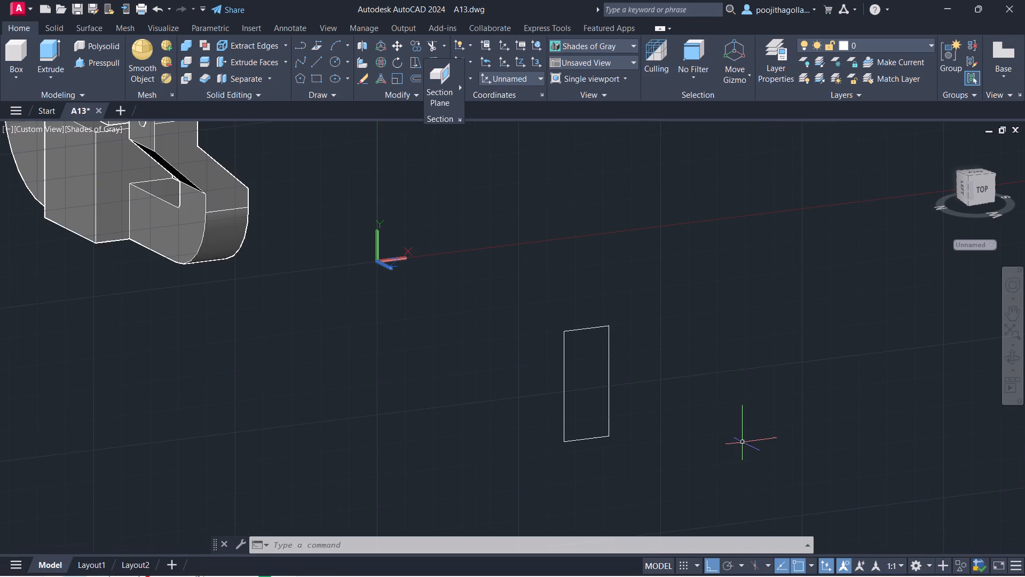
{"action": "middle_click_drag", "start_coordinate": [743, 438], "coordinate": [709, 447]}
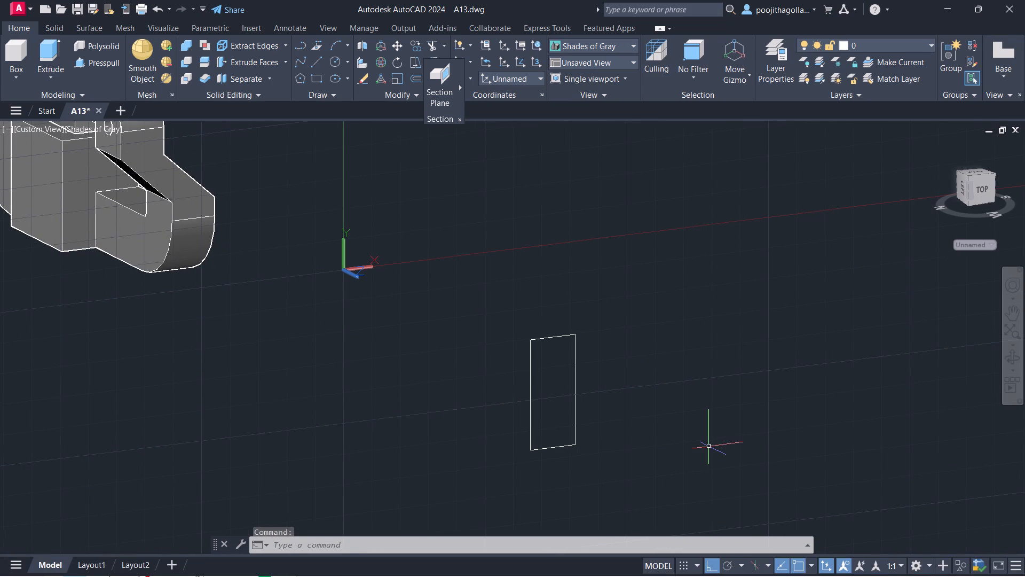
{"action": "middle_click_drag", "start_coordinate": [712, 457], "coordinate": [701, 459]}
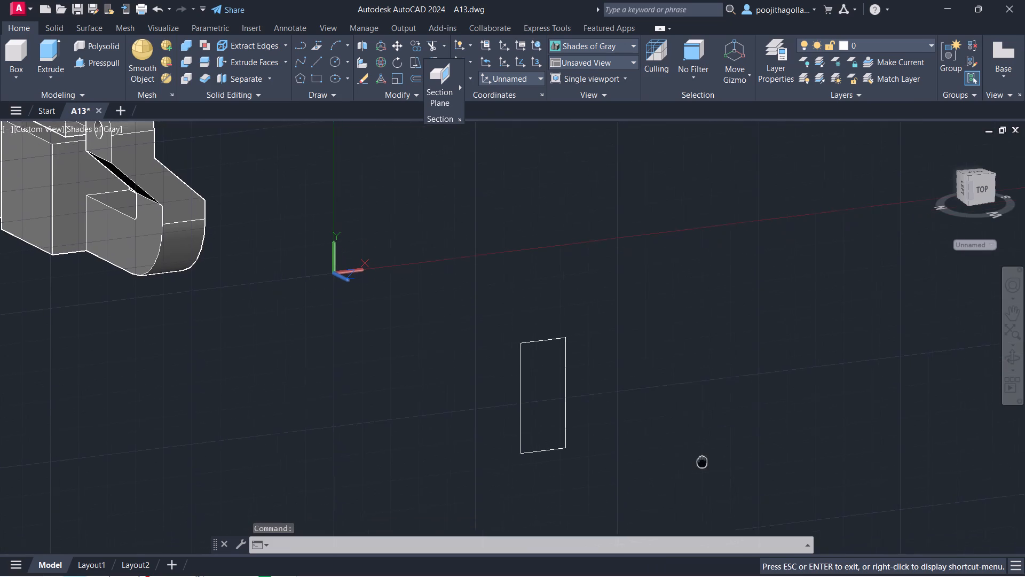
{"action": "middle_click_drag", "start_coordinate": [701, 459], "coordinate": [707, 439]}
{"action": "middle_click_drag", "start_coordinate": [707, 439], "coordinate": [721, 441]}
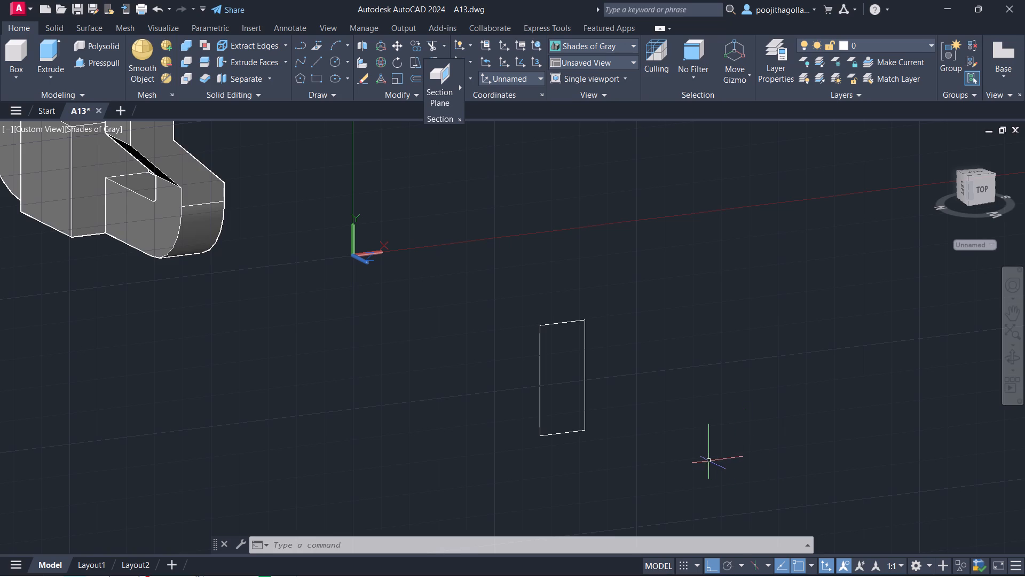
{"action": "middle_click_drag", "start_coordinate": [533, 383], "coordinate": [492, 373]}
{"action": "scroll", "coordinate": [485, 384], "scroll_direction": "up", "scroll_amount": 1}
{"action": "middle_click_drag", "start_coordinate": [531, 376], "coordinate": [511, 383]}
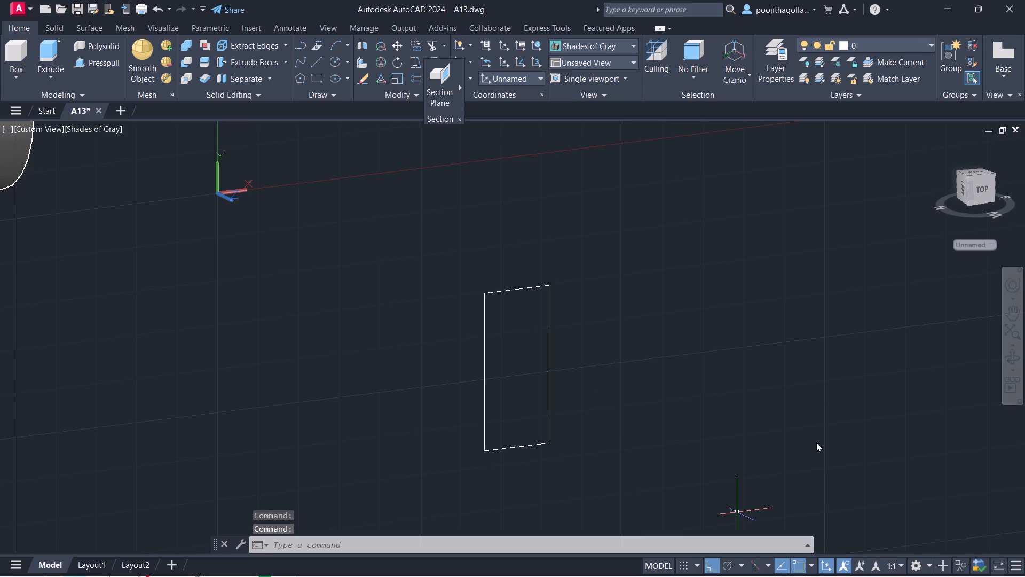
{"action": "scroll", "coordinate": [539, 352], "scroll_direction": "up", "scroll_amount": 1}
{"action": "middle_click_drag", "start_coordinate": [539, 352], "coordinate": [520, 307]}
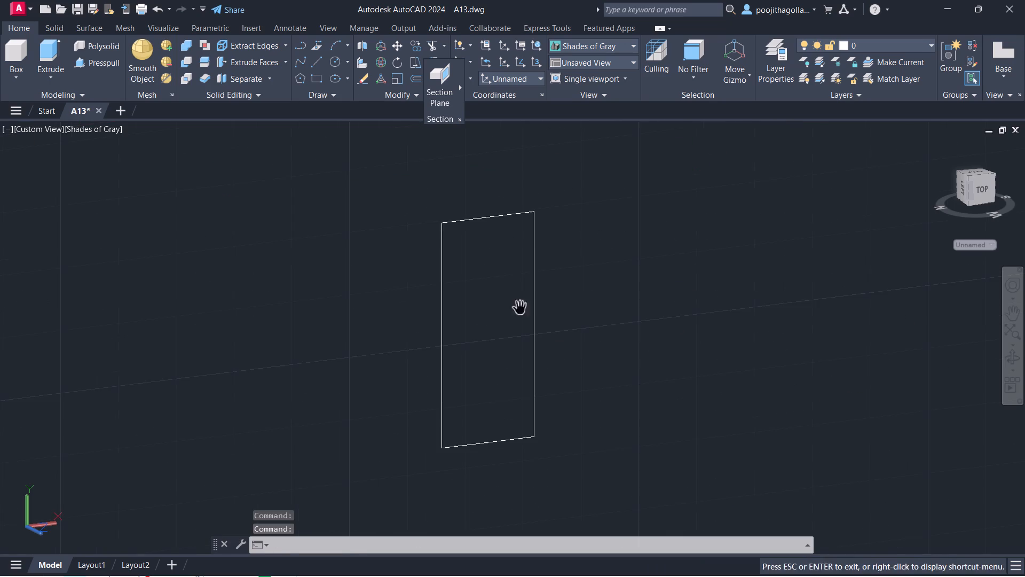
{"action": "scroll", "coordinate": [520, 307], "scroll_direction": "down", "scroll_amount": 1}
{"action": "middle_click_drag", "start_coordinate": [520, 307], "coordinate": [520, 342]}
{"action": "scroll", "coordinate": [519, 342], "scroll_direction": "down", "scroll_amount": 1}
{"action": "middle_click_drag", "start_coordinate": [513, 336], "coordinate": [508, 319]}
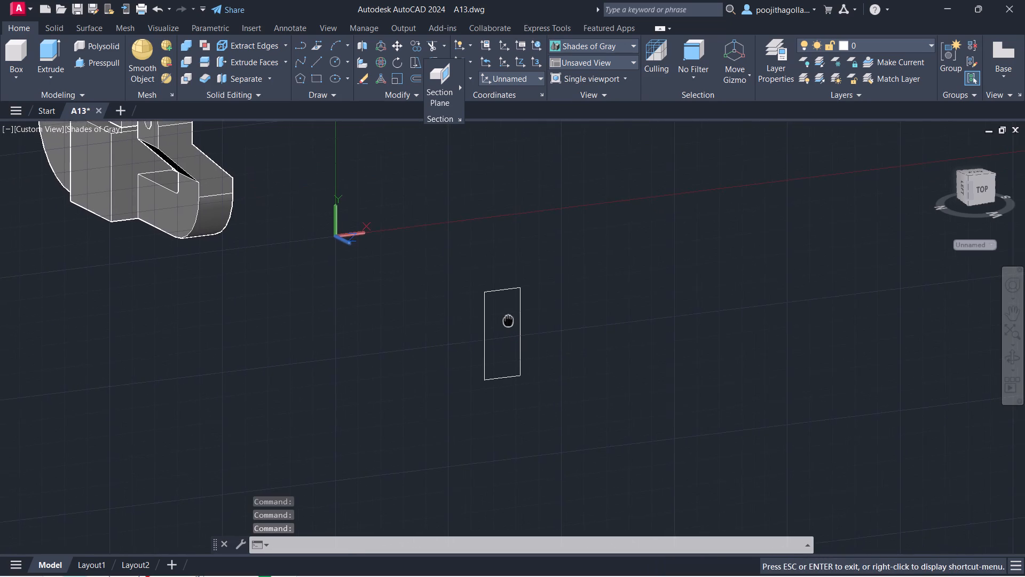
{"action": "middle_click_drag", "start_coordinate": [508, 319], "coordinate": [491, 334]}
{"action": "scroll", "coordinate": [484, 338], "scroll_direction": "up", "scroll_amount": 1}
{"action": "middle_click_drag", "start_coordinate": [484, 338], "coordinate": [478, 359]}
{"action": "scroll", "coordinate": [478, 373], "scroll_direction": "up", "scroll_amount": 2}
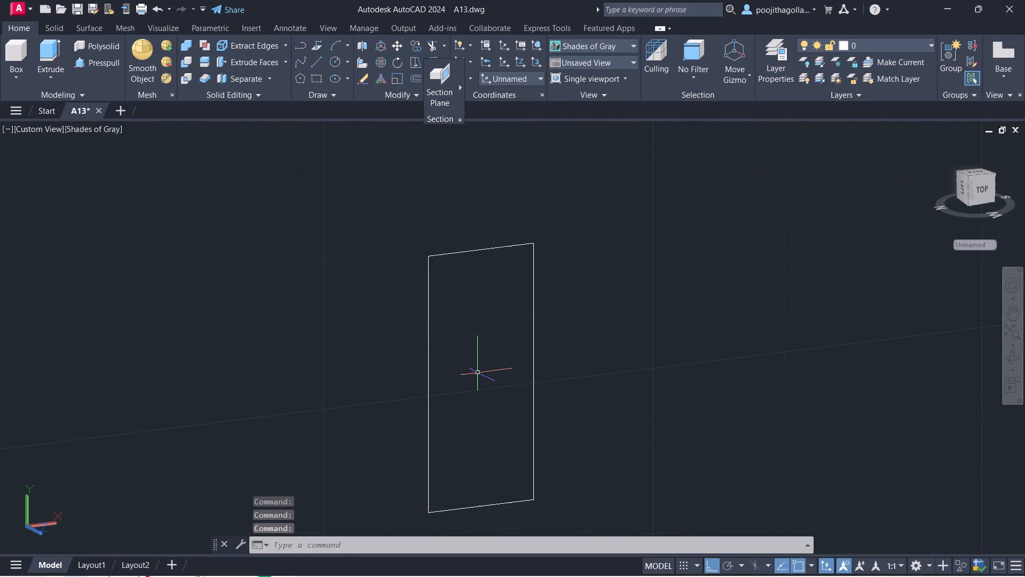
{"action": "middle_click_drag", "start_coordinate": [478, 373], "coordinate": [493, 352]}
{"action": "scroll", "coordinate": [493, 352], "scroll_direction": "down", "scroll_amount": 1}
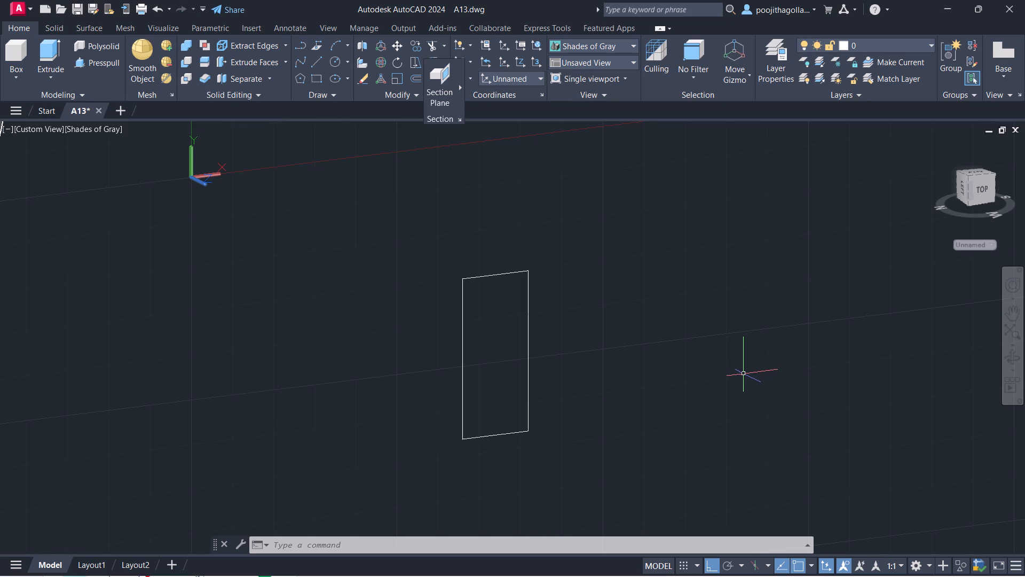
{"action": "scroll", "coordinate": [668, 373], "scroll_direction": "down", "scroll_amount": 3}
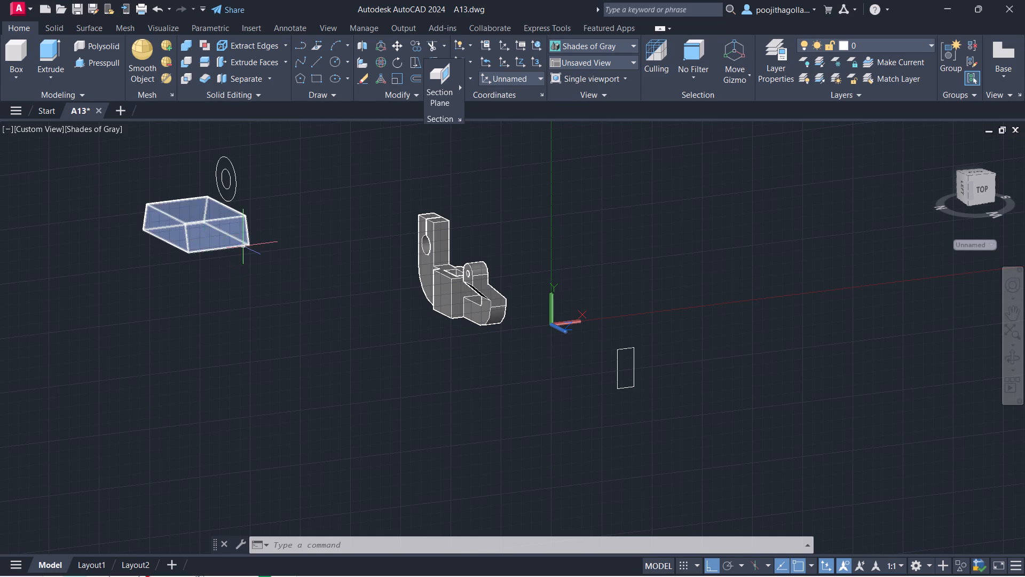
Set the model to the Front view, framed on the trapezoidal base and the concentric circles.
{"action": "left_click", "coordinate": [1013, 361]}
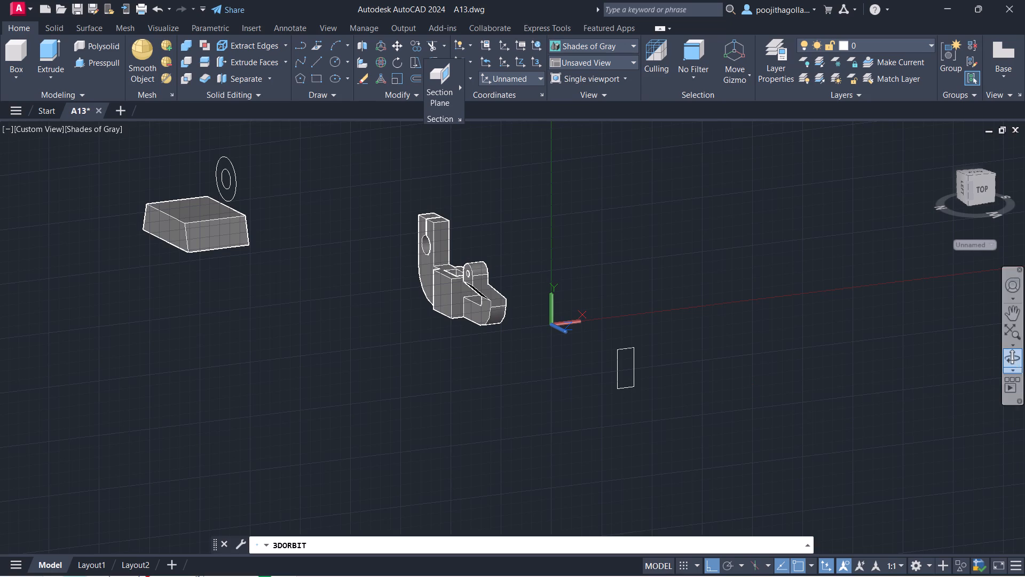
{"action": "left_click_drag", "start_coordinate": [685, 333], "coordinate": [503, 317]}
{"action": "scroll", "coordinate": [850, 299], "scroll_direction": "up", "scroll_amount": 2}
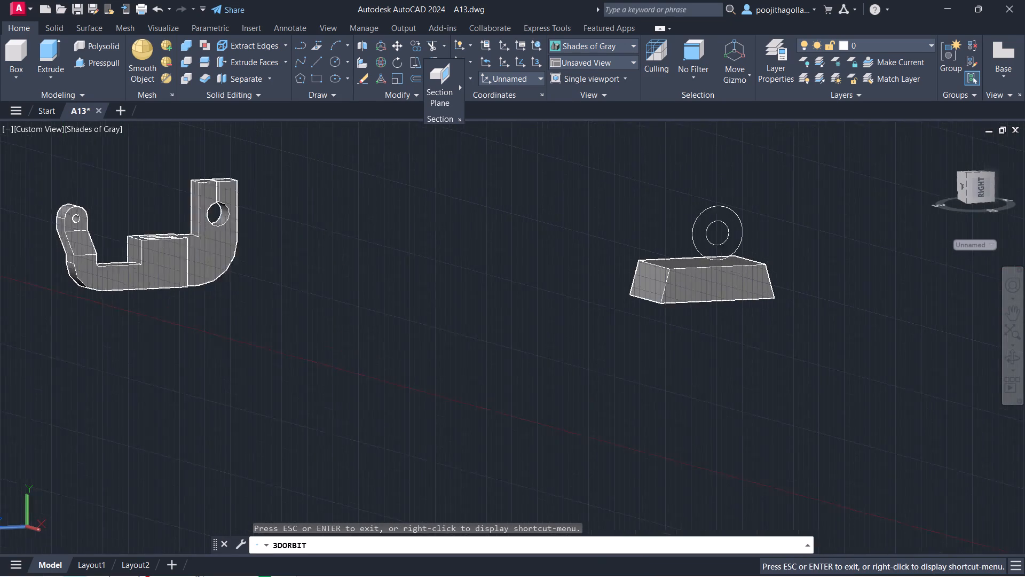
{"action": "scroll", "coordinate": [850, 299], "scroll_direction": "up", "scroll_amount": 3}
{"action": "middle_click_drag", "start_coordinate": [782, 317], "coordinate": [724, 412]}
{"action": "scroll", "coordinate": [709, 408], "scroll_direction": "up", "scroll_amount": 4}
{"action": "middle_click_drag", "start_coordinate": [709, 412], "coordinate": [709, 441]}
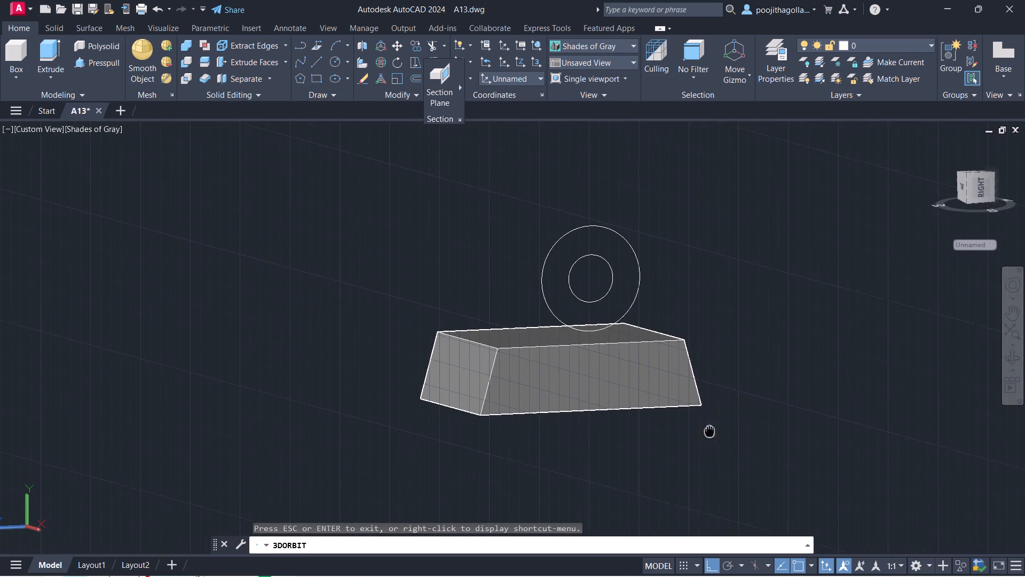
{"action": "middle_click_drag", "start_coordinate": [709, 441], "coordinate": [706, 455]}
{"action": "key", "text": "Escape"}
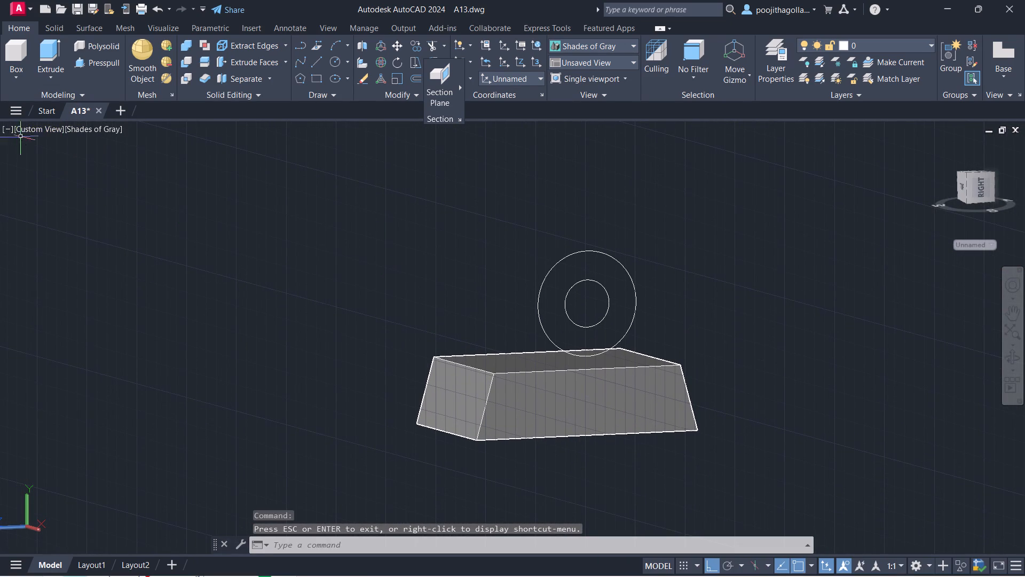
{"action": "left_click", "coordinate": [31, 129]}
{"action": "left_click", "coordinate": [29, 134]}
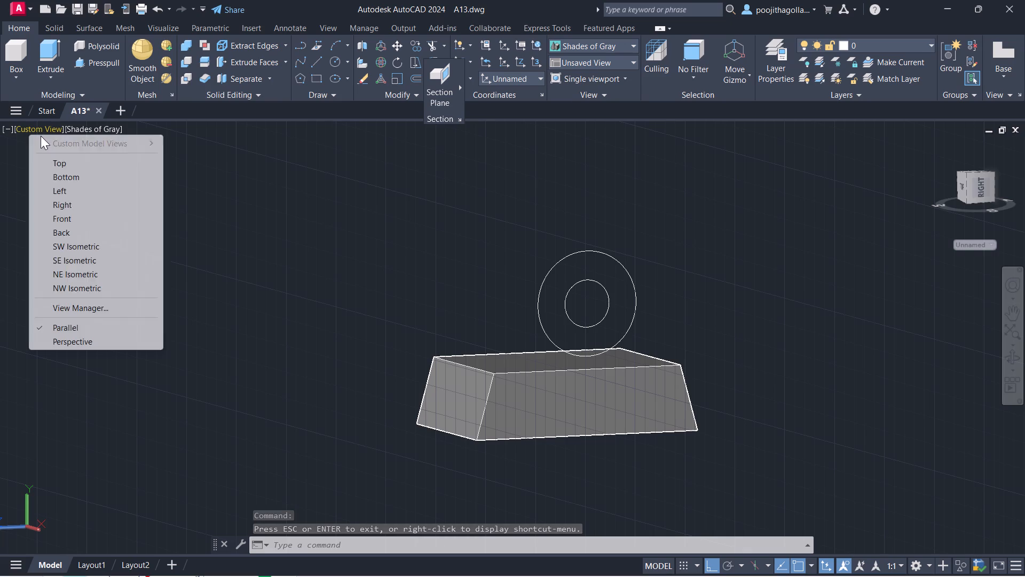
{"action": "left_click", "coordinate": [65, 221]}
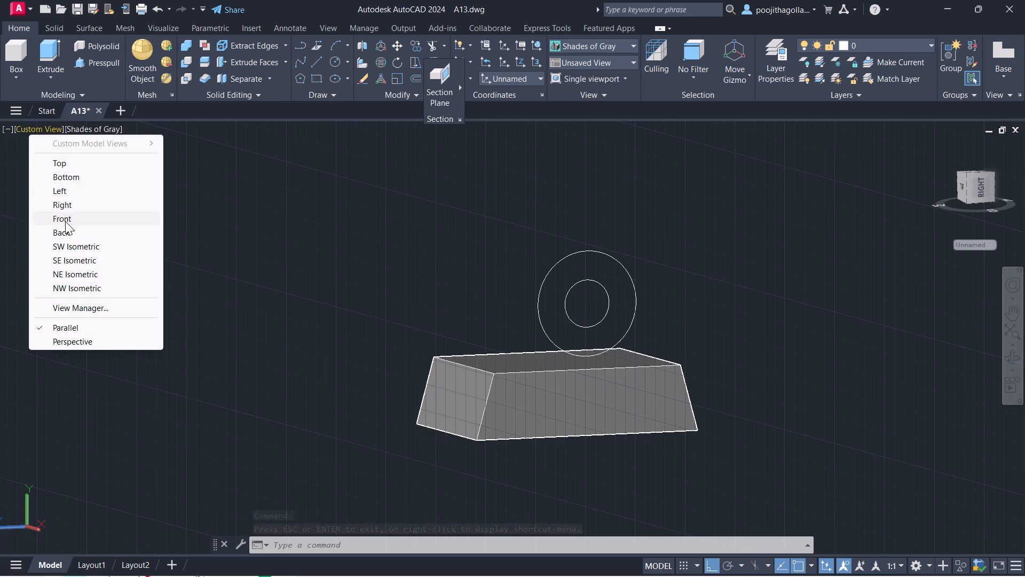
{"action": "middle_click_drag", "start_coordinate": [510, 339], "coordinate": [445, 337]}
{"action": "scroll", "coordinate": [679, 373], "scroll_direction": "up", "scroll_amount": 4}
{"action": "scroll", "coordinate": [583, 373], "scroll_direction": "up", "scroll_amount": 1}
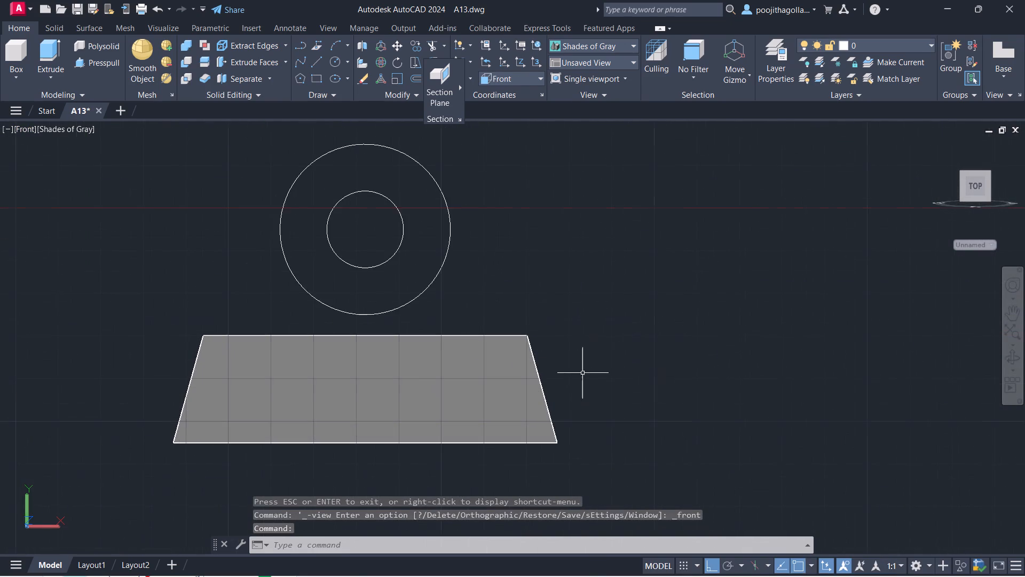
{"action": "middle_click_drag", "start_coordinate": [583, 373], "coordinate": [602, 326]}
{"action": "scroll", "coordinate": [600, 326], "scroll_direction": "down", "scroll_amount": 1}
{"action": "middle_click_drag", "start_coordinate": [601, 345], "coordinate": [601, 399]}
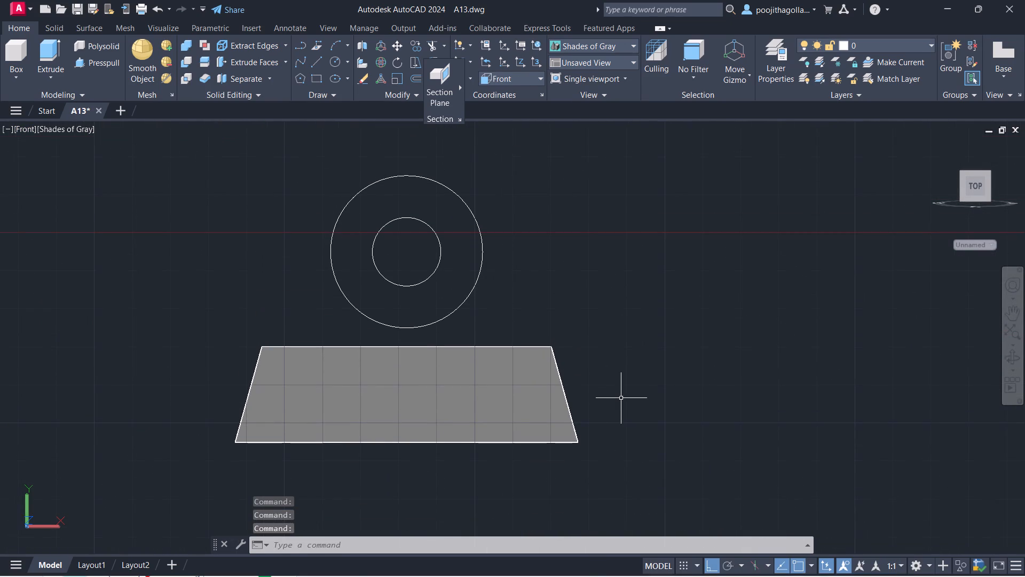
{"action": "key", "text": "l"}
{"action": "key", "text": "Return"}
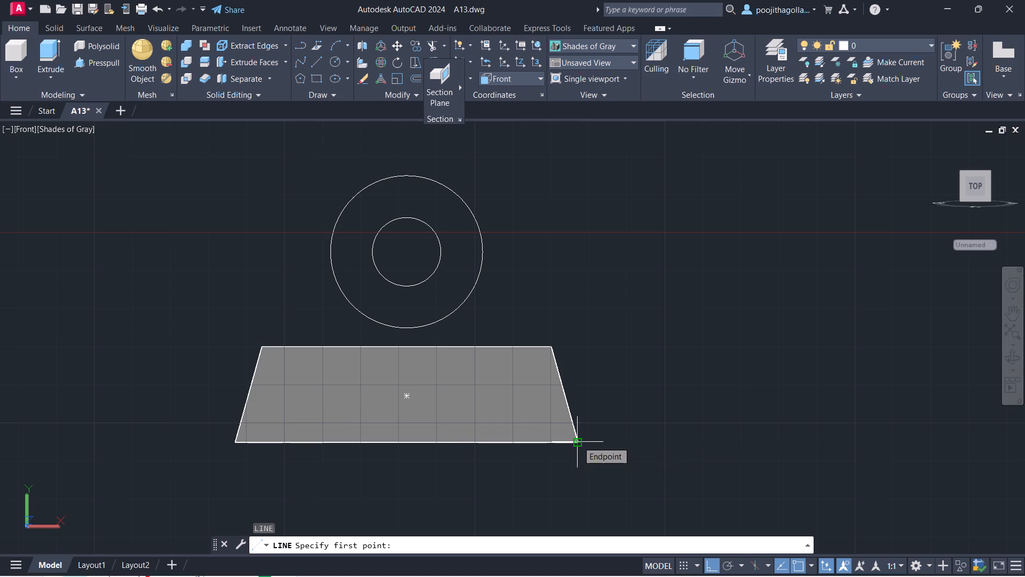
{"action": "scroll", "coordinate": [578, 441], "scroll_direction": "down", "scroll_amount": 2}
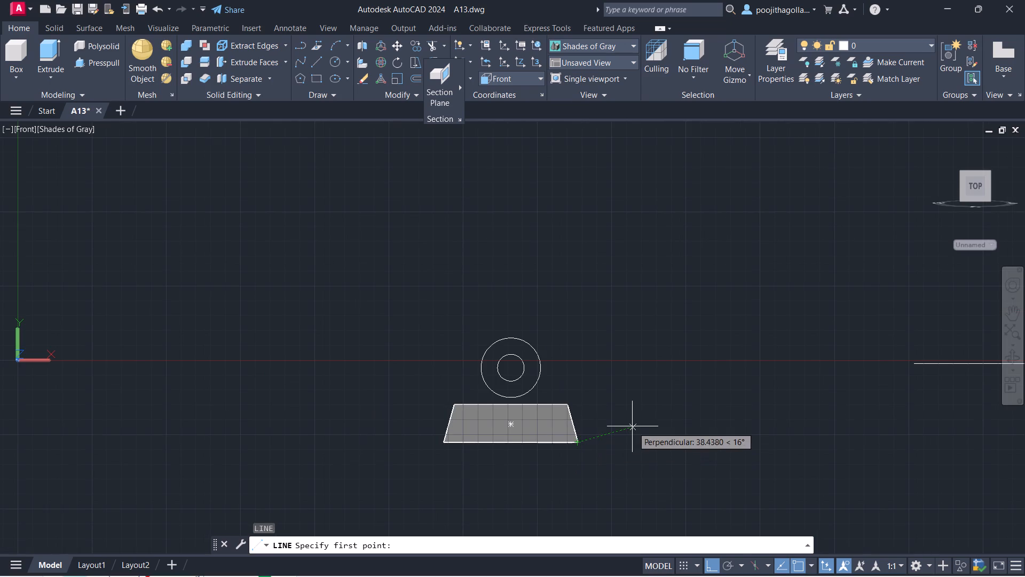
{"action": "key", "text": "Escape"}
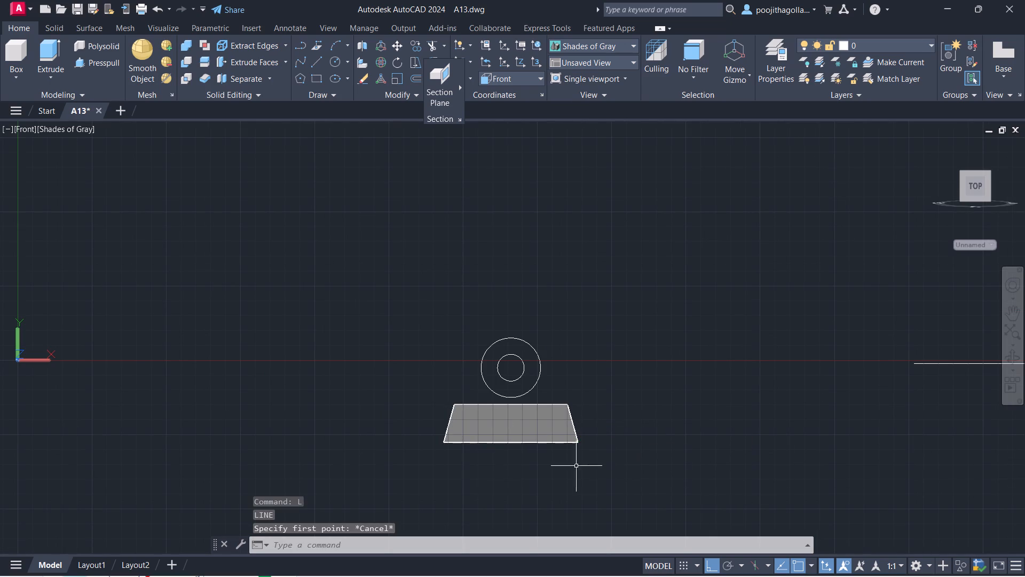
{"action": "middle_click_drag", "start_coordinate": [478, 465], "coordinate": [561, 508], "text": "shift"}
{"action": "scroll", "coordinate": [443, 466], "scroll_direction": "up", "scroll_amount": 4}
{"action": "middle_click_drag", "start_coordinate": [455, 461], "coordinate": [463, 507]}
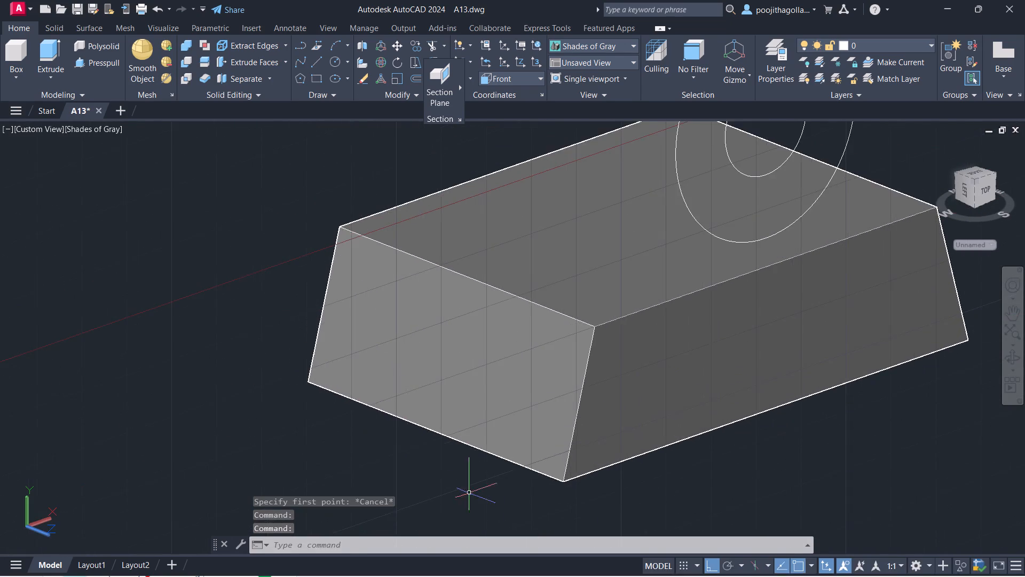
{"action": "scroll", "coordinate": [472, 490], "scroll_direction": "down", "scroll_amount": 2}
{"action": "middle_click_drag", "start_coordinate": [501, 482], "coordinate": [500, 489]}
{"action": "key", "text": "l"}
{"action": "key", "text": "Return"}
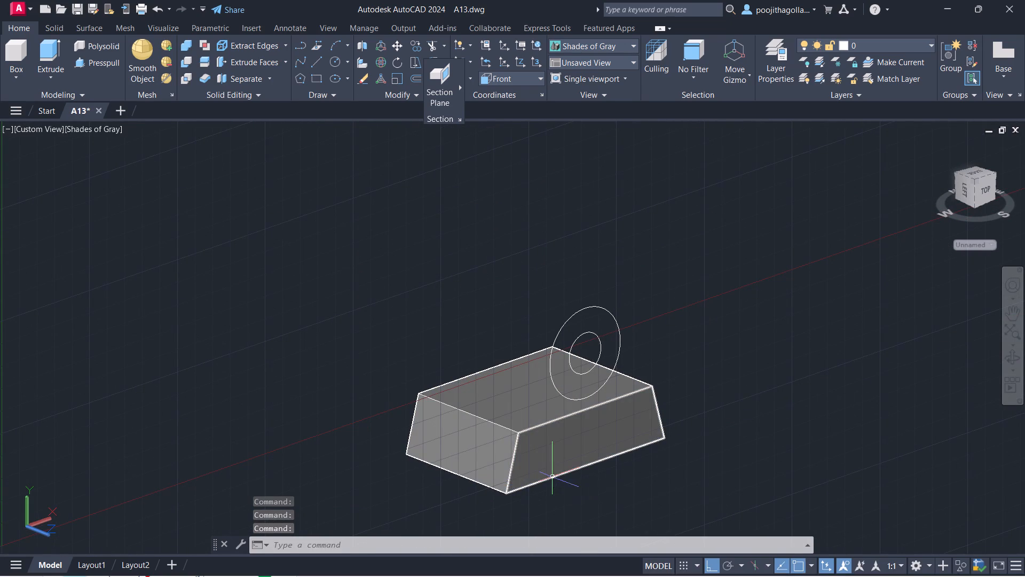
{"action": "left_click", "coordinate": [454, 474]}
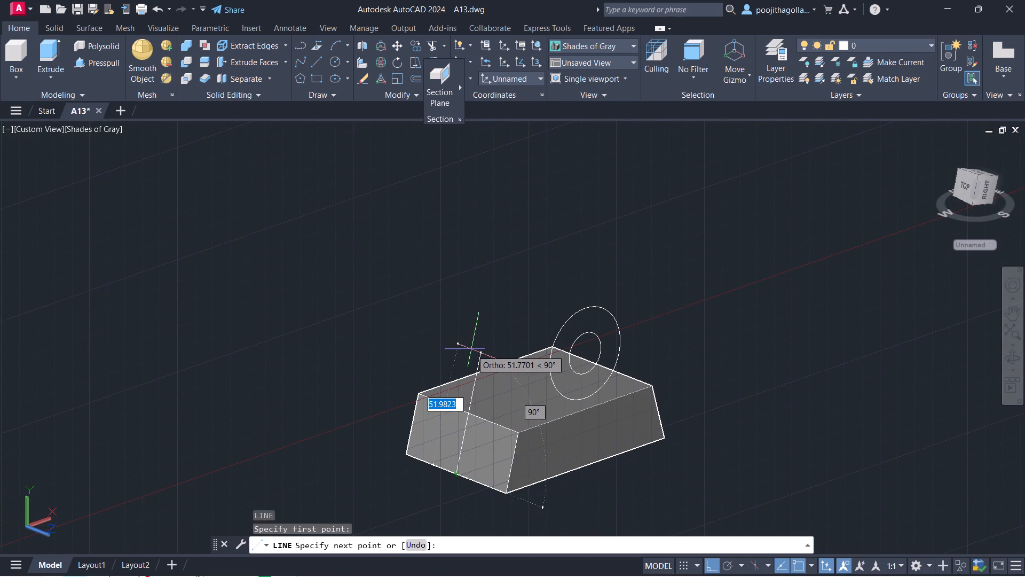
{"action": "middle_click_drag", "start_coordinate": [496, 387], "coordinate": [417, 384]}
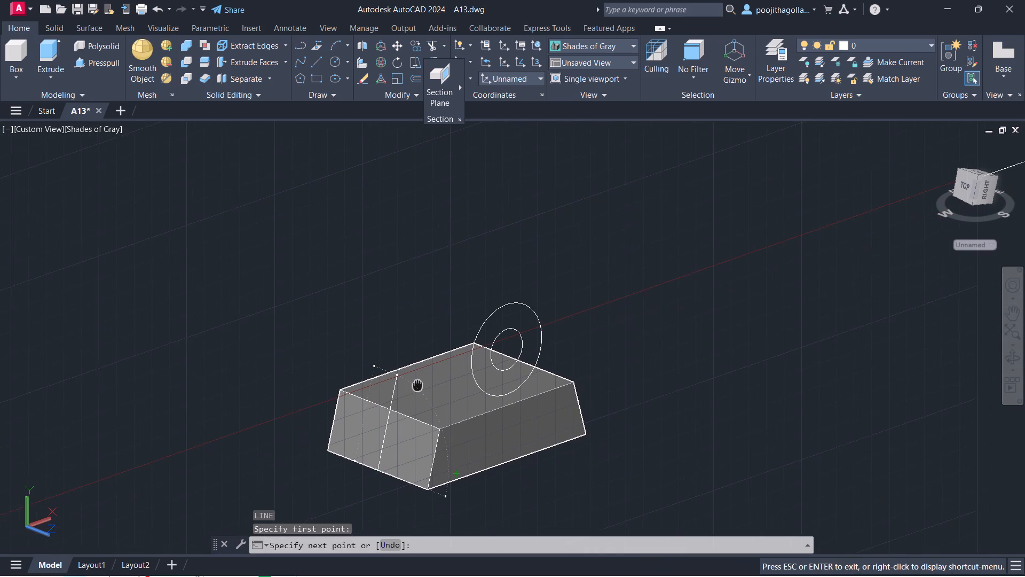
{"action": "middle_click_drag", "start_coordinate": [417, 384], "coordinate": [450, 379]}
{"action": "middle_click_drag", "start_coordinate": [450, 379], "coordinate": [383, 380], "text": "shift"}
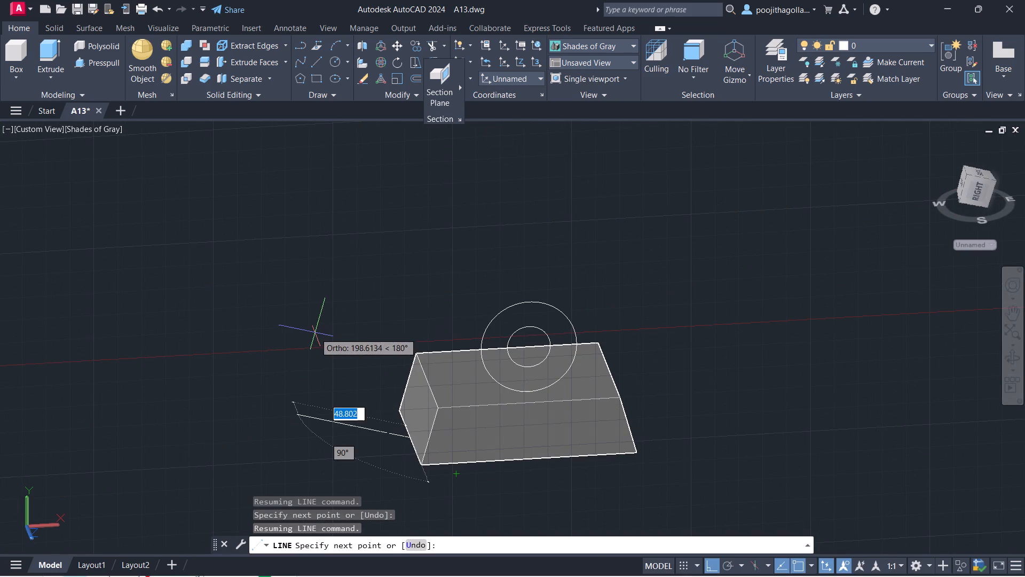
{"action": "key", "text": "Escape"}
Draw a vertical line upward from the lower right corner of the trapezoidal base's front face, undoing a 36-long attempt and making it 45 long.
{"action": "middle_click_drag", "start_coordinate": [747, 459], "coordinate": [746, 457]}
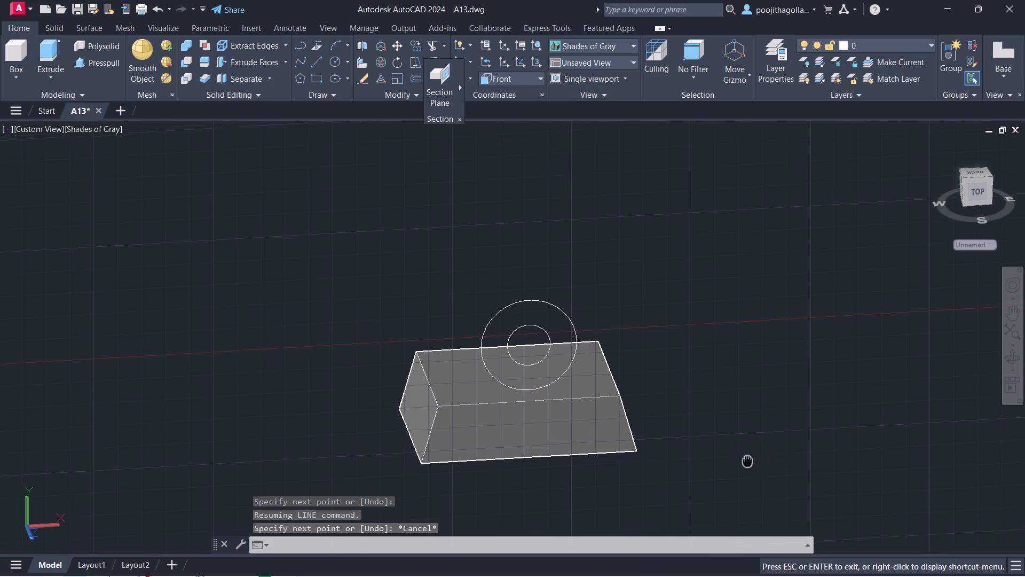
{"action": "middle_click_drag", "start_coordinate": [746, 457], "coordinate": [738, 424]}
{"action": "middle_click_drag", "start_coordinate": [642, 438], "coordinate": [649, 499]}
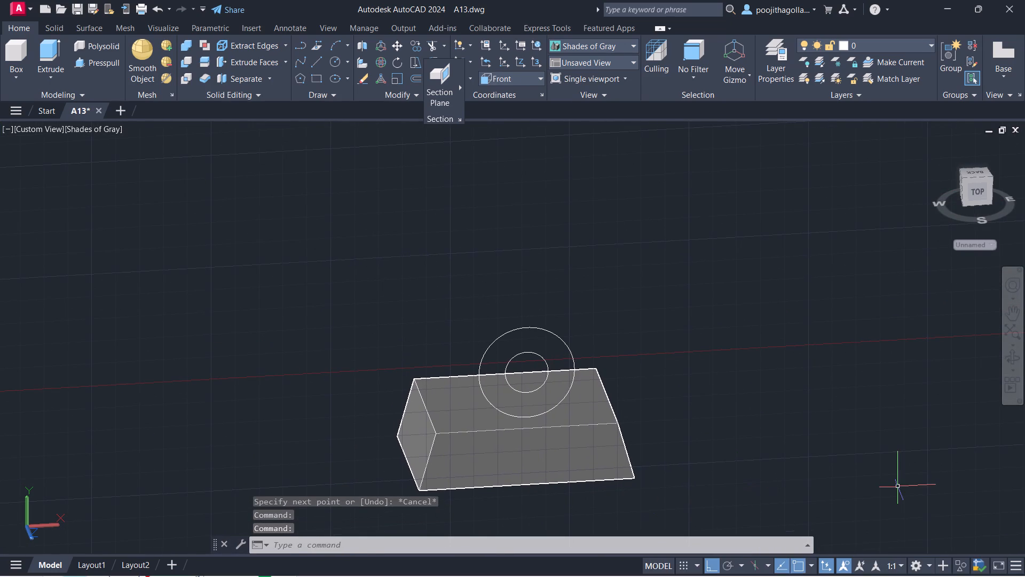
{"action": "key", "text": "l"}
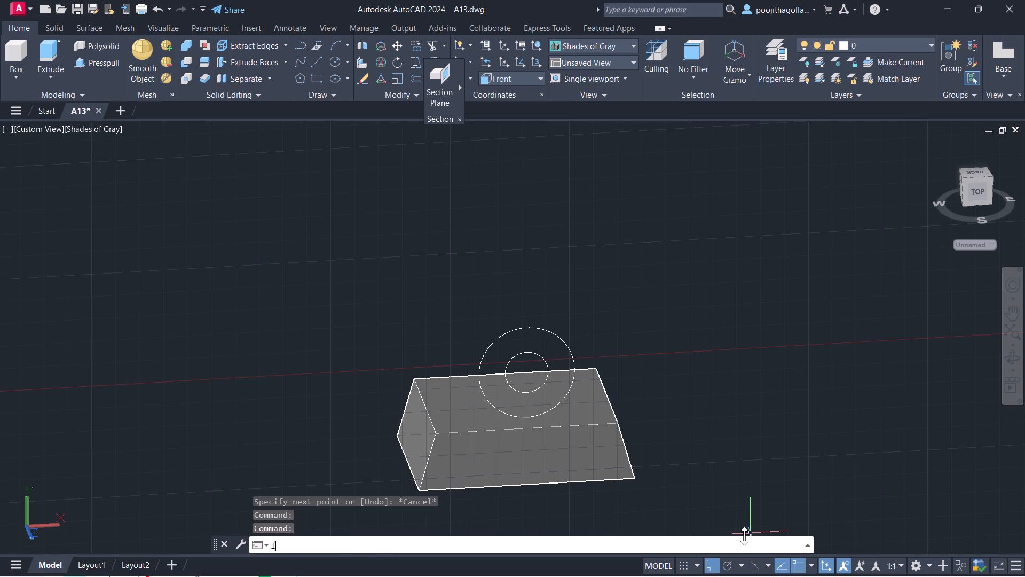
{"action": "key", "text": "Return"}
{"action": "left_click", "coordinate": [637, 479]}
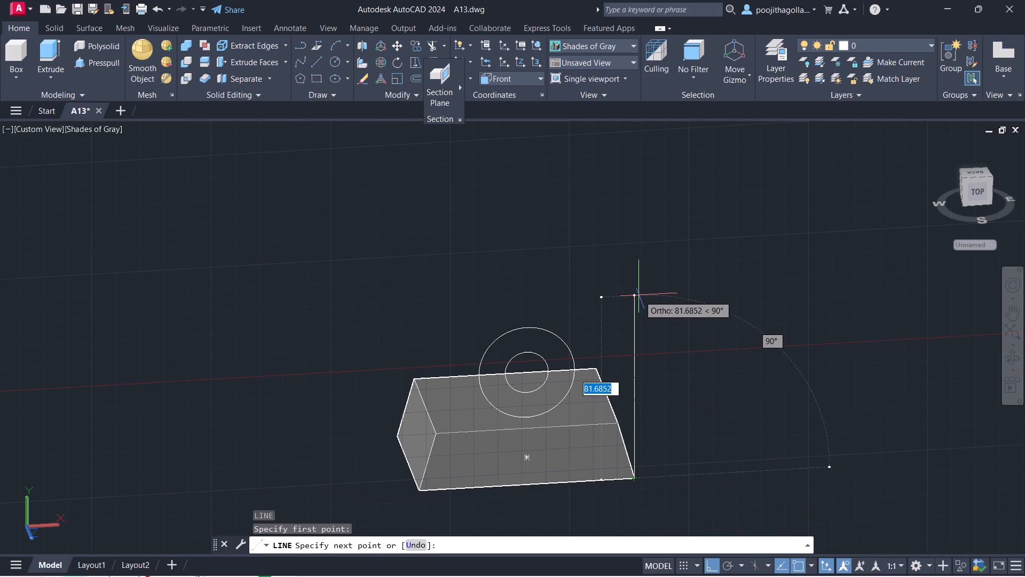
{"action": "type", "text": "36"}
{"action": "key", "text": "Return"}
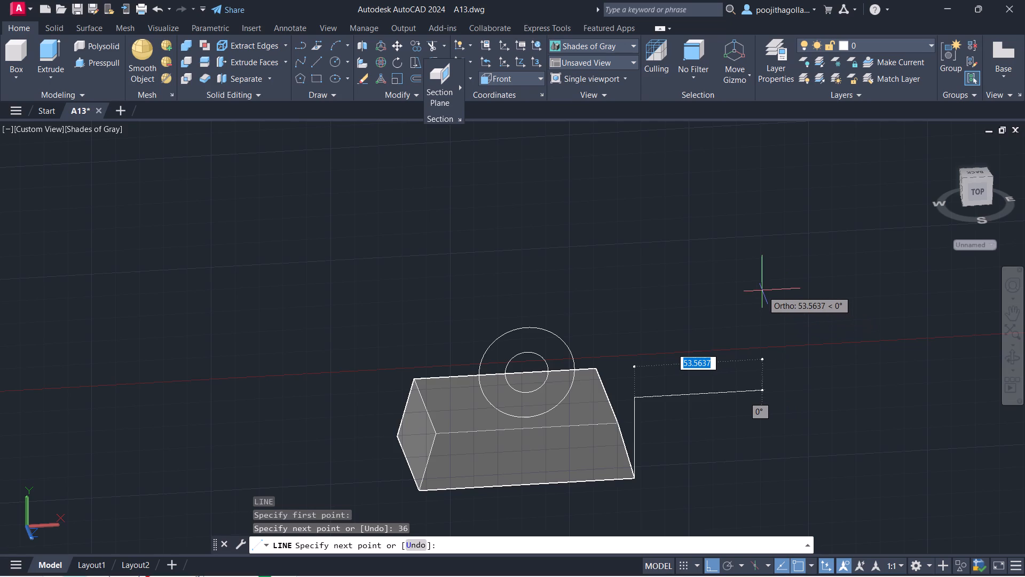
{"action": "key", "text": "ctrl+z"}
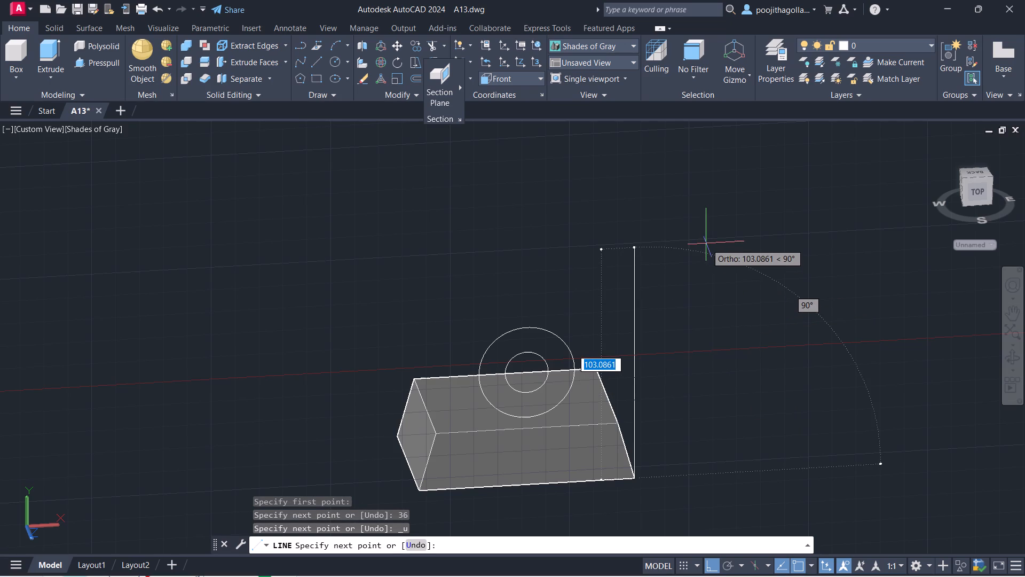
{"action": "type", "text": "45"}
{"action": "key", "text": "Return"}
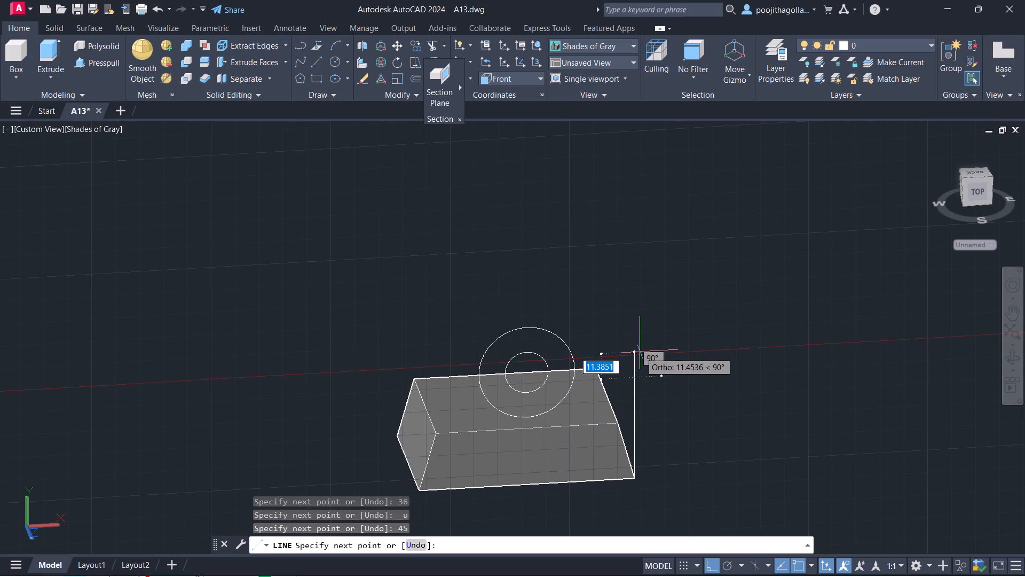
{"action": "middle_click_drag", "start_coordinate": [640, 352], "coordinate": [576, 316], "text": "shift"}
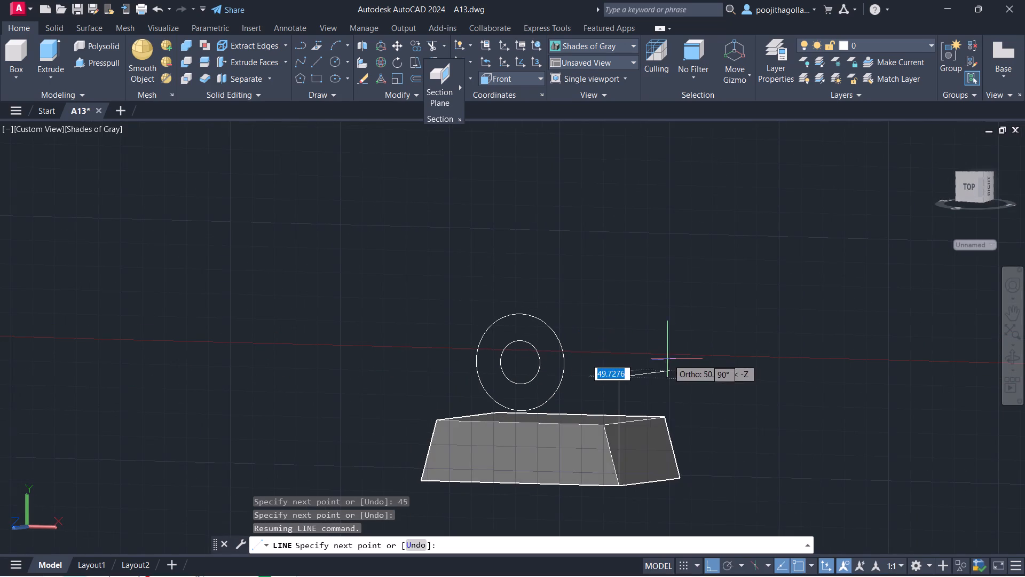
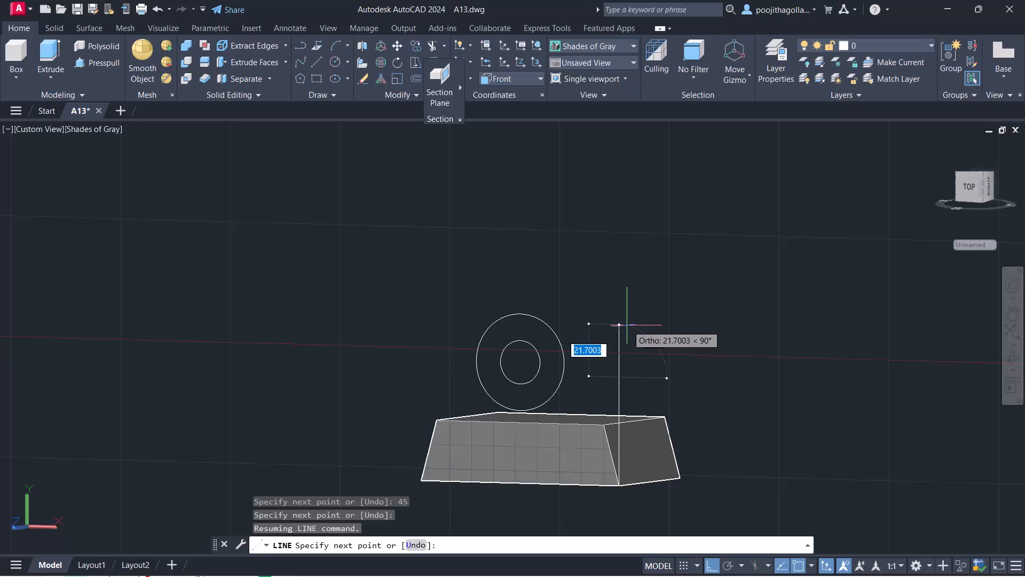
Undo the 45-long vertical line drawn from the lower corner of the trapezoidal base's front face.
{"action": "key", "text": "ctrl+z"}
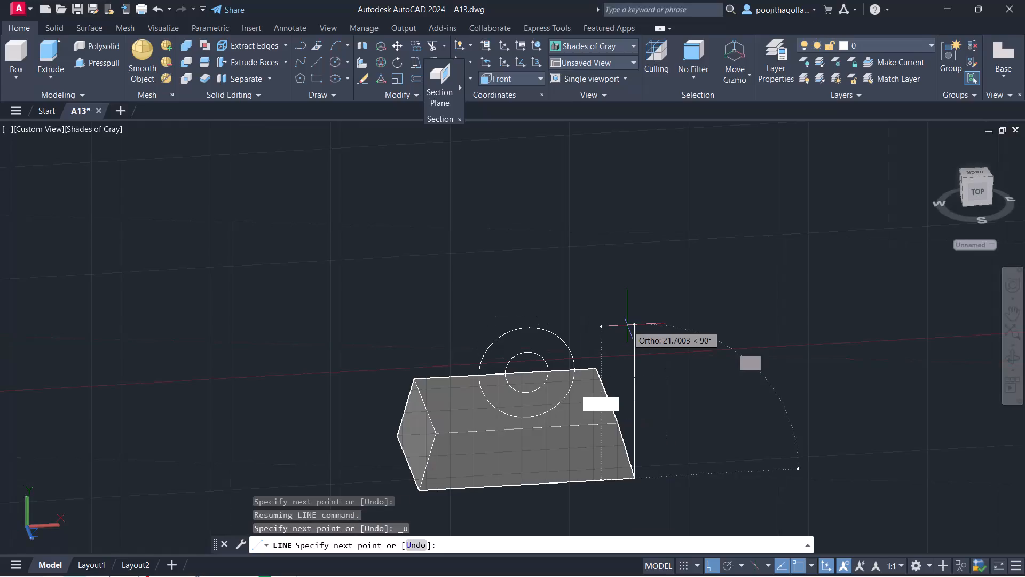
{"action": "key", "text": "ctrl+z"}
Examine the loose rectangle, the finished bracket and the trapezoidal base with its circles from several angles.
{"action": "left_click", "coordinate": [1012, 359]}
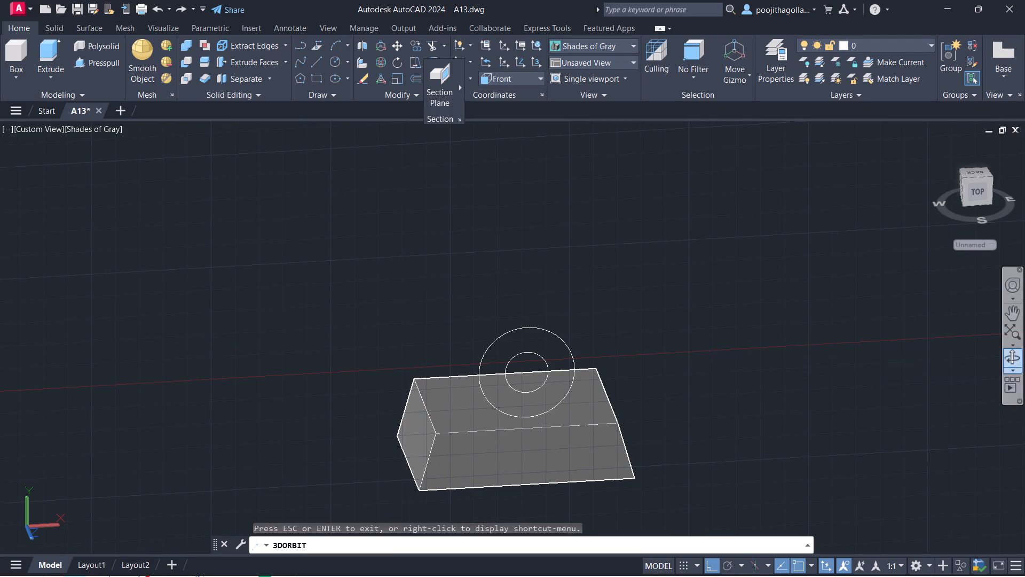
{"action": "left_click_drag", "start_coordinate": [588, 409], "coordinate": [932, 471]}
{"action": "left_click_drag", "start_coordinate": [801, 462], "coordinate": [723, 458]}
{"action": "left_click_drag", "start_coordinate": [727, 459], "coordinate": [607, 395]}
{"action": "scroll", "coordinate": [608, 395], "scroll_direction": "down", "scroll_amount": 3}
{"action": "scroll", "coordinate": [673, 281], "scroll_direction": "up", "scroll_amount": 2}
{"action": "middle_click_drag", "start_coordinate": [674, 313], "coordinate": [627, 520]}
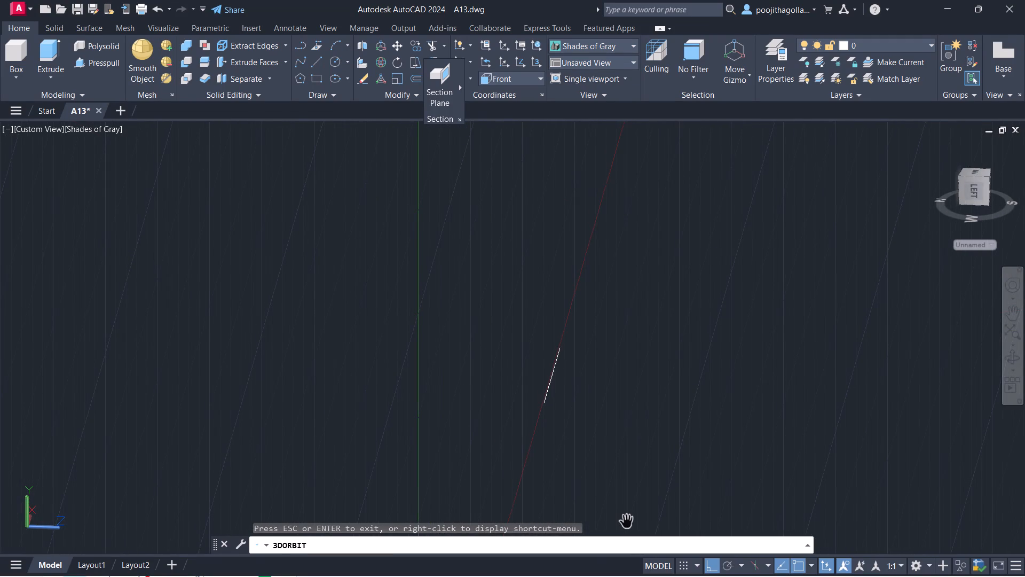
{"action": "left_click_drag", "start_coordinate": [611, 412], "coordinate": [498, 391]}
{"action": "left_click_drag", "start_coordinate": [544, 390], "coordinate": [530, 389]}
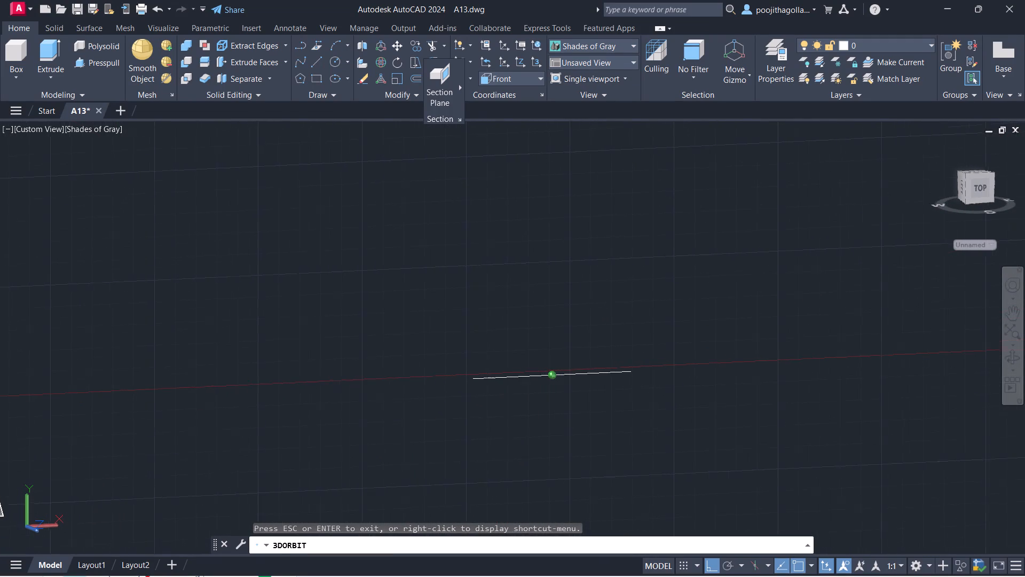
{"action": "left_click_drag", "start_coordinate": [530, 389], "coordinate": [523, 387]}
{"action": "left_click_drag", "start_coordinate": [585, 391], "coordinate": [576, 397]}
{"action": "scroll", "coordinate": [567, 402], "scroll_direction": "down", "scroll_amount": 2}
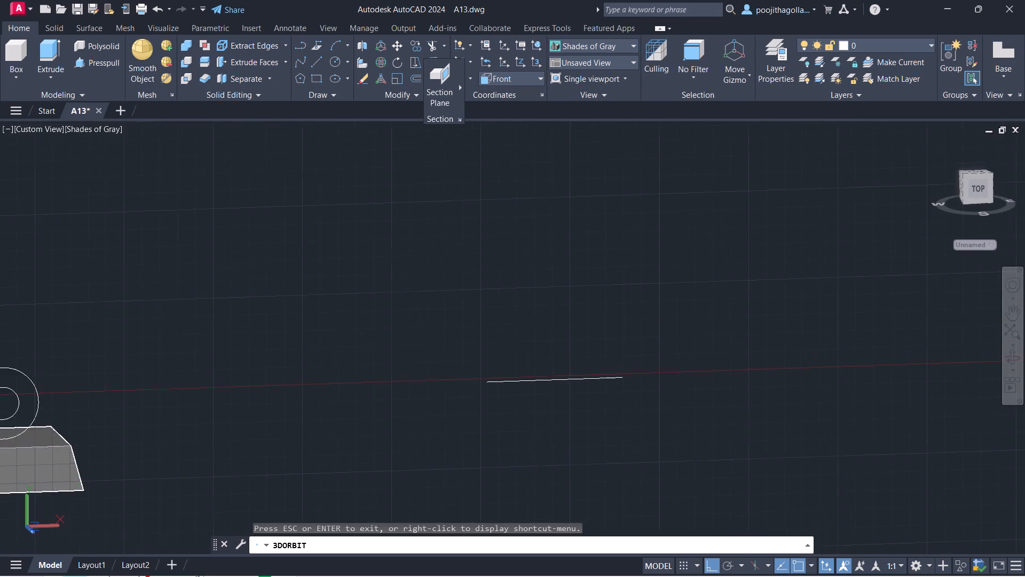
{"action": "scroll", "coordinate": [567, 402], "scroll_direction": "down", "scroll_amount": 14}
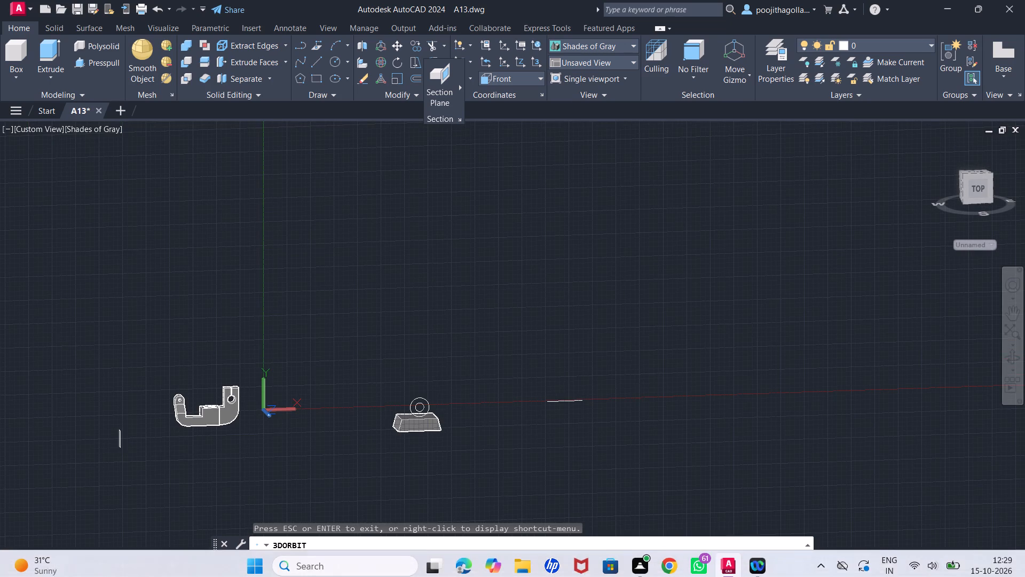
{"action": "key", "text": "Escape"}
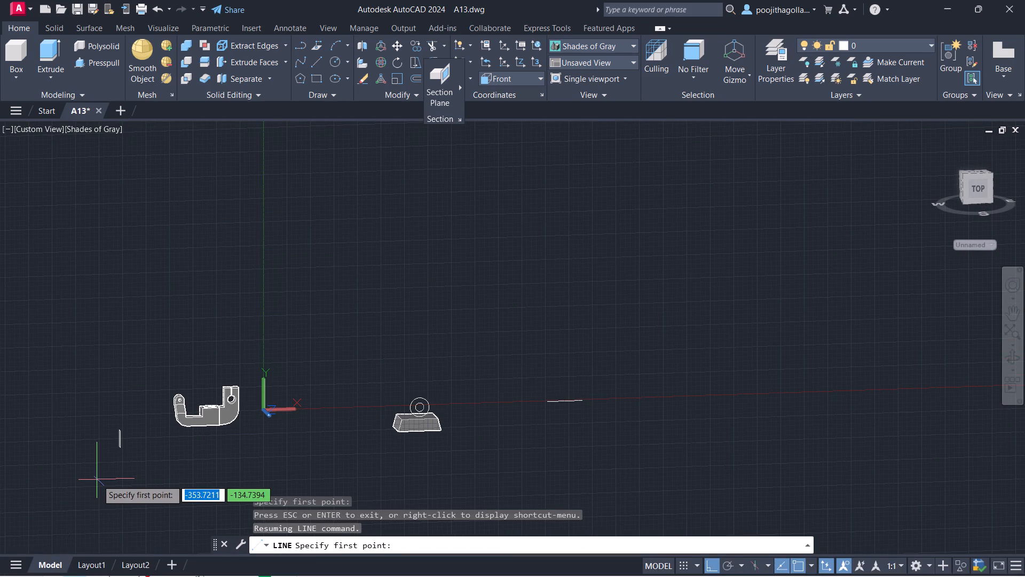
{"action": "middle_click_drag", "start_coordinate": [179, 489], "coordinate": [186, 474], "text": "shift"}
{"action": "middle_click_drag", "start_coordinate": [120, 479], "coordinate": [275, 475], "text": "shift"}
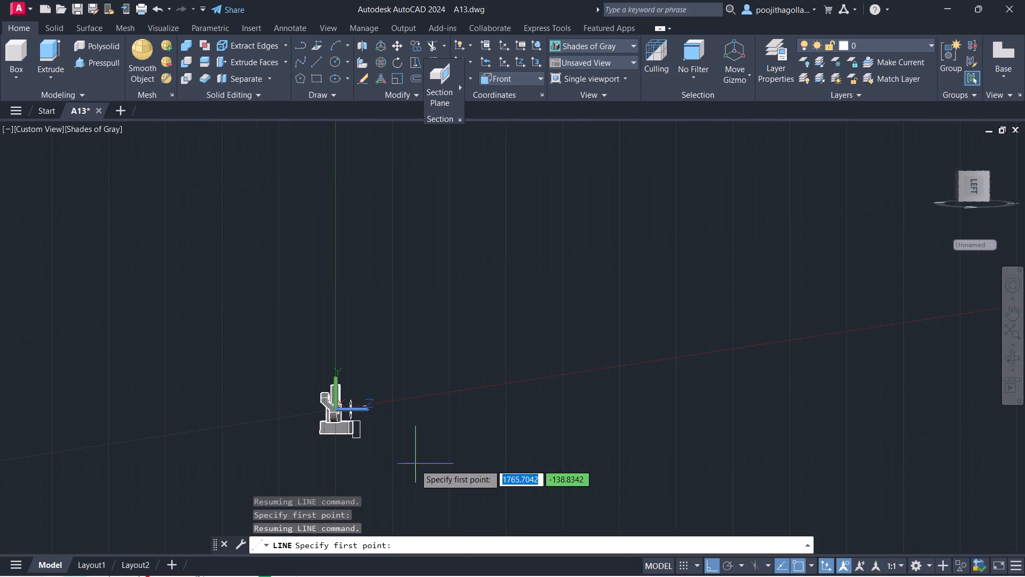
{"action": "scroll", "coordinate": [372, 464], "scroll_direction": "up", "scroll_amount": 4, "text": "shift"}
{"action": "scroll", "coordinate": [328, 424], "scroll_direction": "up", "scroll_amount": 3}
{"action": "middle_click_drag", "start_coordinate": [328, 418], "coordinate": [537, 576]}
{"action": "scroll", "coordinate": [505, 430], "scroll_direction": "up", "scroll_amount": 2}
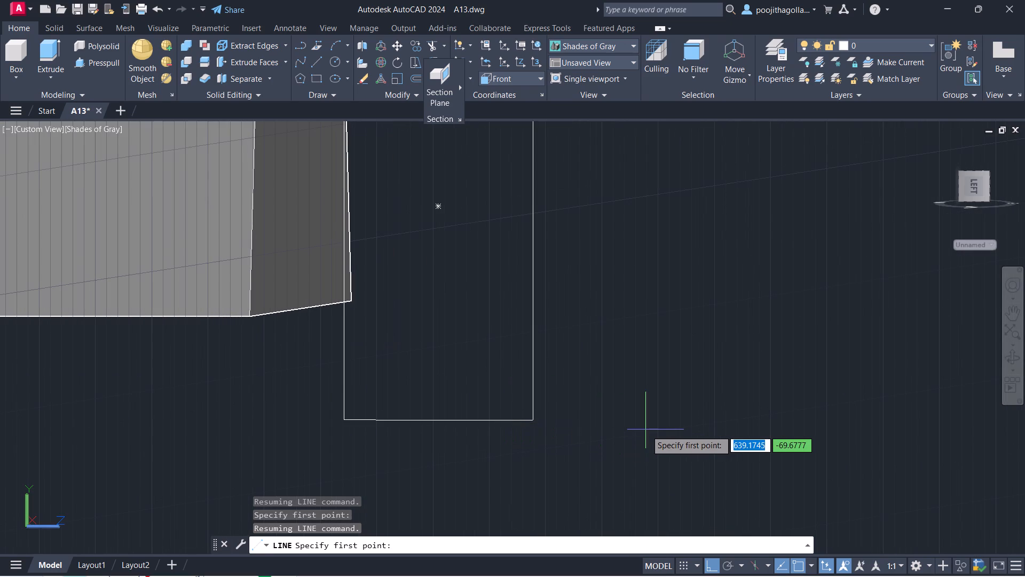
{"action": "middle_click_drag", "start_coordinate": [646, 430], "coordinate": [555, 402], "text": "shift"}
{"action": "scroll", "coordinate": [543, 403], "scroll_direction": "down", "scroll_amount": 5, "text": "shift"}
{"action": "scroll", "coordinate": [543, 404], "scroll_direction": "down", "scroll_amount": 1}
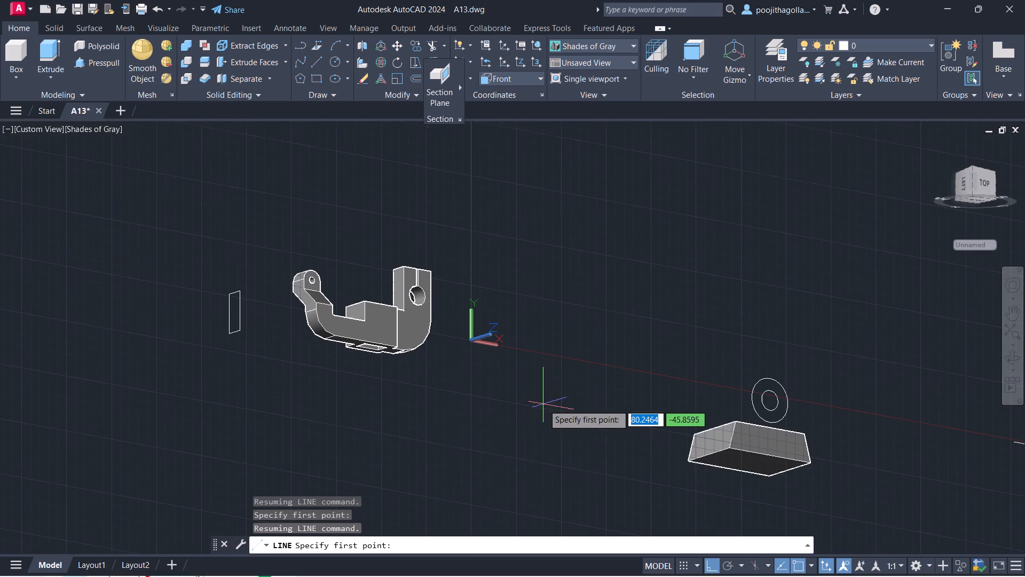
{"action": "middle_click_drag", "start_coordinate": [239, 353], "coordinate": [292, 377], "text": "shift"}
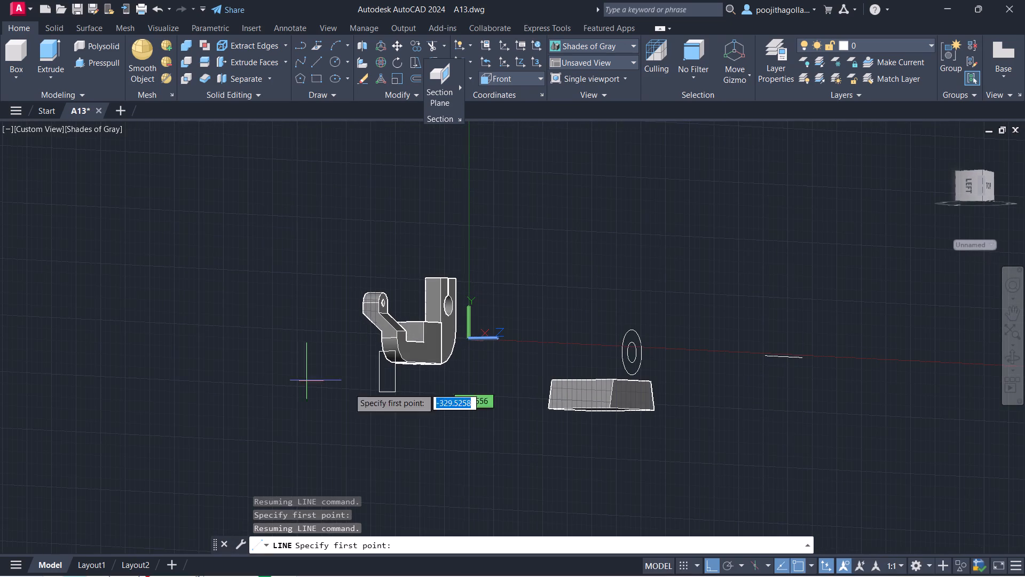
{"action": "middle_click_drag", "start_coordinate": [399, 392], "coordinate": [361, 409]}
{"action": "scroll", "coordinate": [358, 396], "scroll_direction": "up", "scroll_amount": 7}
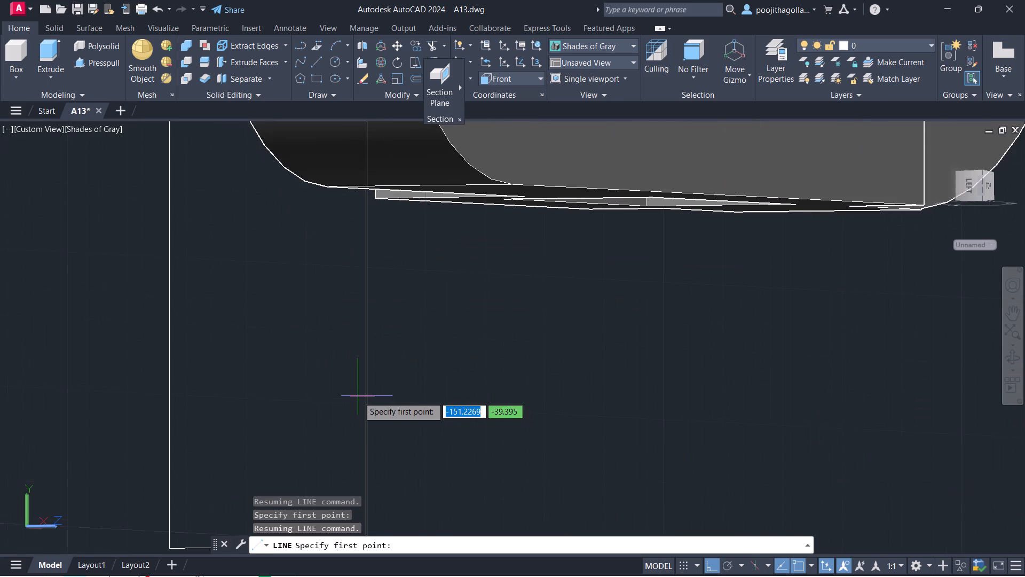
{"action": "scroll", "coordinate": [369, 427], "scroll_direction": "down", "scroll_amount": 4}
{"action": "middle_click_drag", "start_coordinate": [396, 437], "coordinate": [400, 362]}
{"action": "scroll", "coordinate": [400, 362], "scroll_direction": "up", "scroll_amount": 1}
{"action": "scroll", "coordinate": [402, 356], "scroll_direction": "down", "scroll_amount": 1}
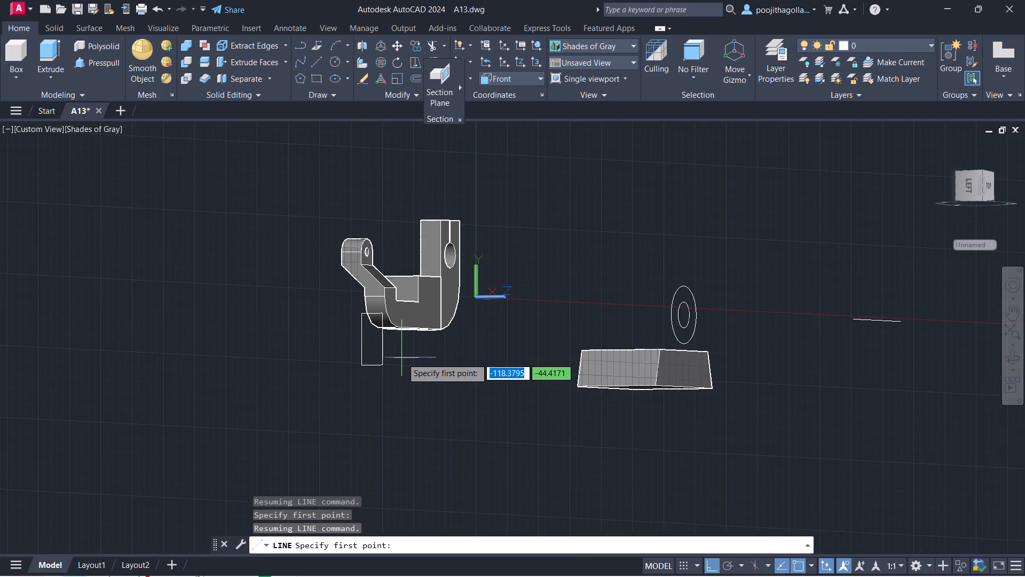
{"action": "scroll", "coordinate": [402, 358], "scroll_direction": "up", "scroll_amount": 2}
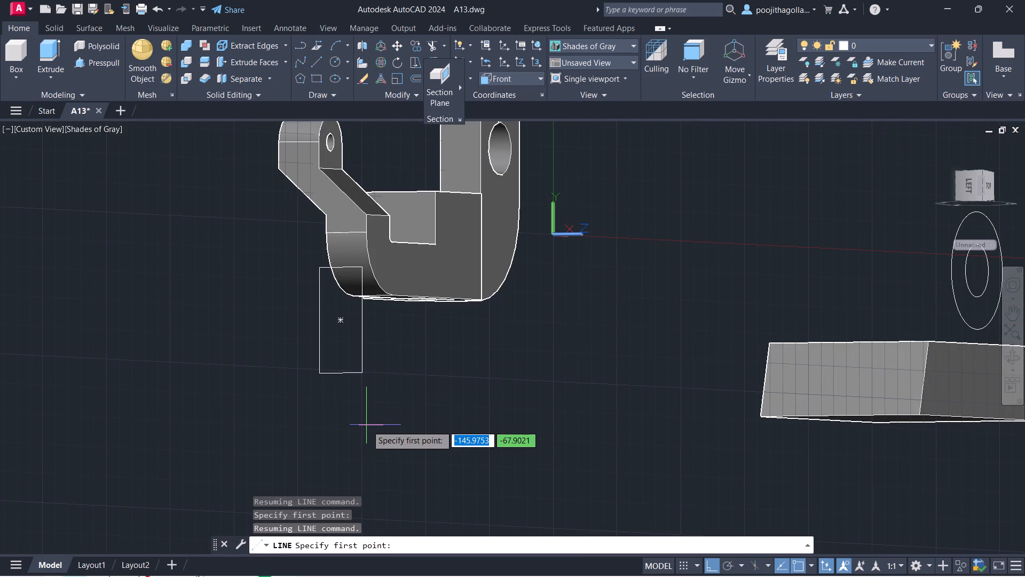
Set the model to the Left view and examine the 16 by 36 rectangle face-on.
{"action": "left_click", "coordinate": [34, 134]}
{"action": "left_click", "coordinate": [34, 129]}
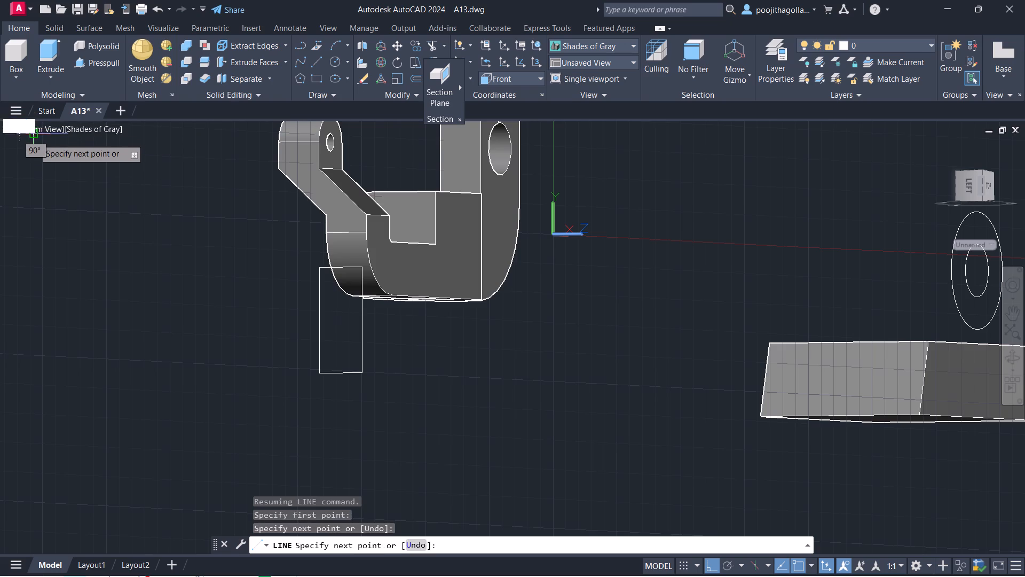
{"action": "key", "text": "Escape"}
{"action": "left_click", "coordinate": [38, 129]}
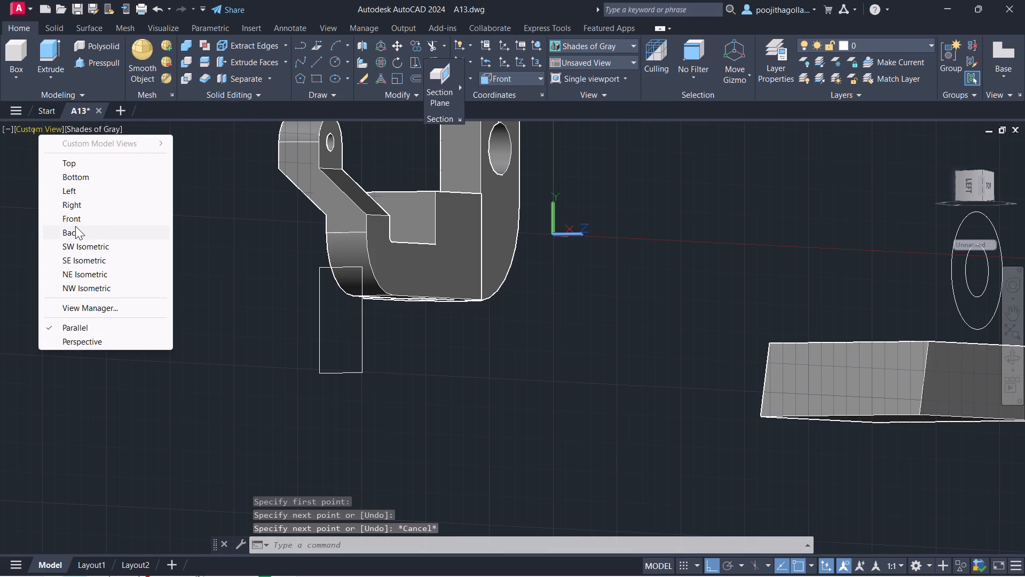
{"action": "left_click", "coordinate": [76, 190]}
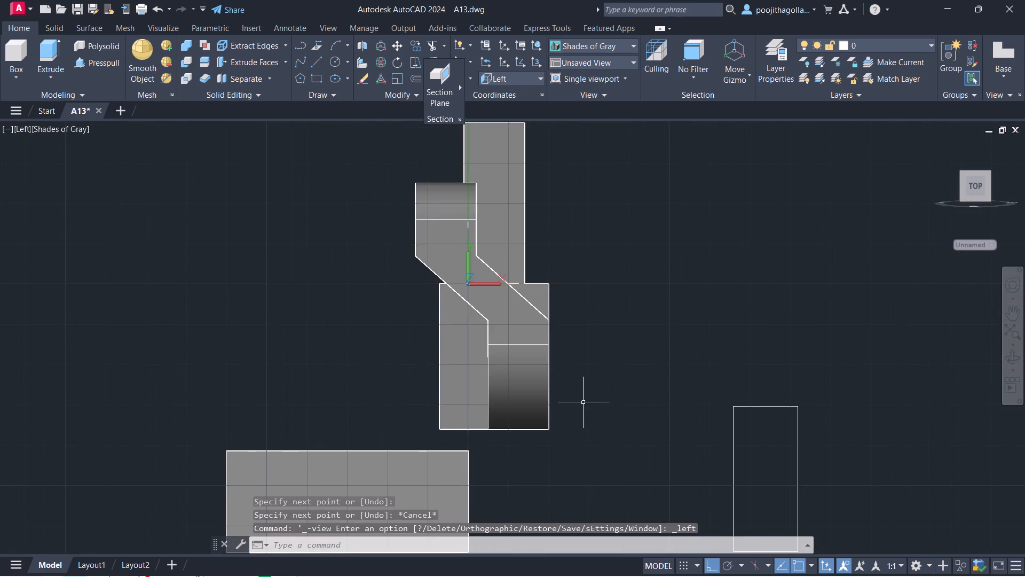
{"action": "middle_click_drag", "start_coordinate": [679, 406], "coordinate": [364, 339]}
{"action": "scroll", "coordinate": [393, 374], "scroll_direction": "up", "scroll_amount": 1}
{"action": "middle_click_drag", "start_coordinate": [483, 406], "coordinate": [467, 375]}
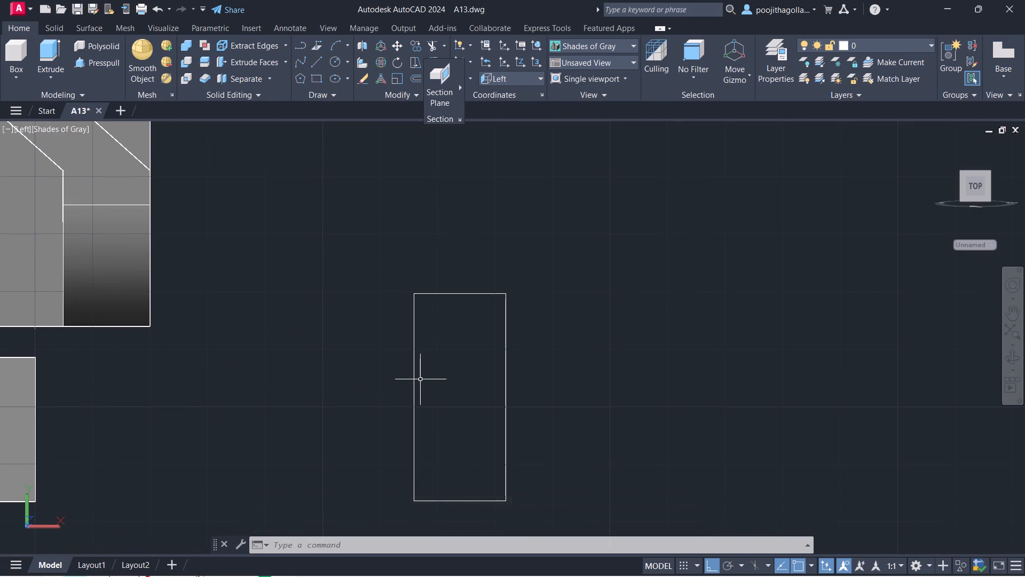
{"action": "middle_click_drag", "start_coordinate": [466, 401], "coordinate": [428, 387]}
{"action": "scroll", "coordinate": [438, 391], "scroll_direction": "down", "scroll_amount": 1}
{"action": "middle_click_drag", "start_coordinate": [428, 387], "coordinate": [437, 402]}
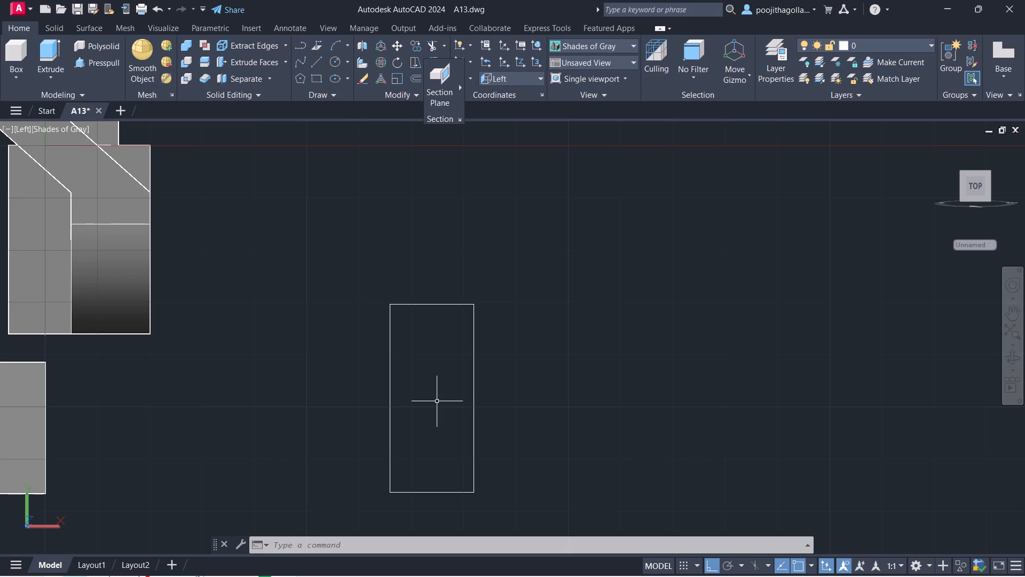
{"action": "scroll", "coordinate": [444, 407], "scroll_direction": "down", "scroll_amount": 2}
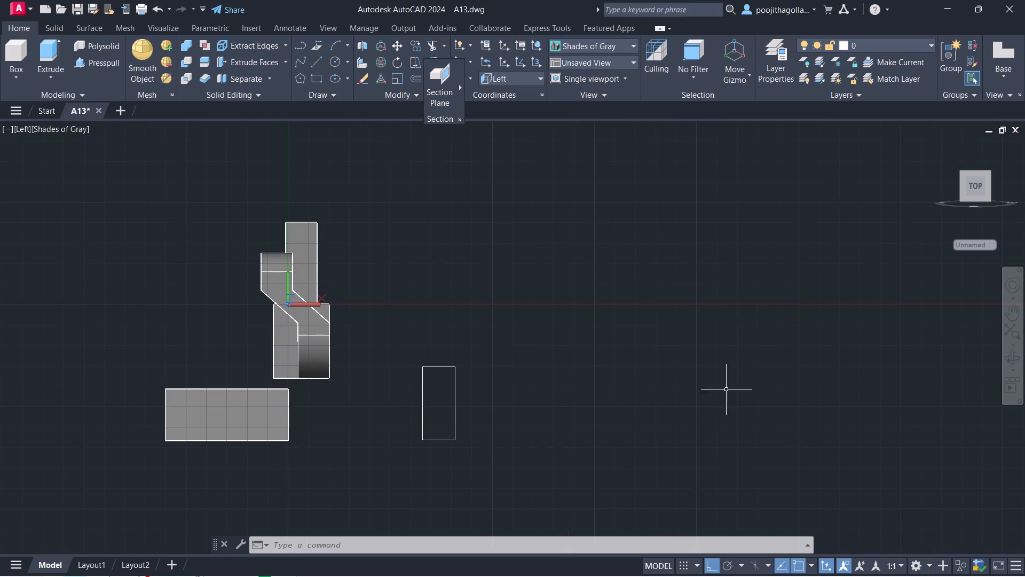
Return the model to the Front view, framed on the trapezoidal base and the concentric circles.
{"action": "left_click", "coordinate": [1012, 361]}
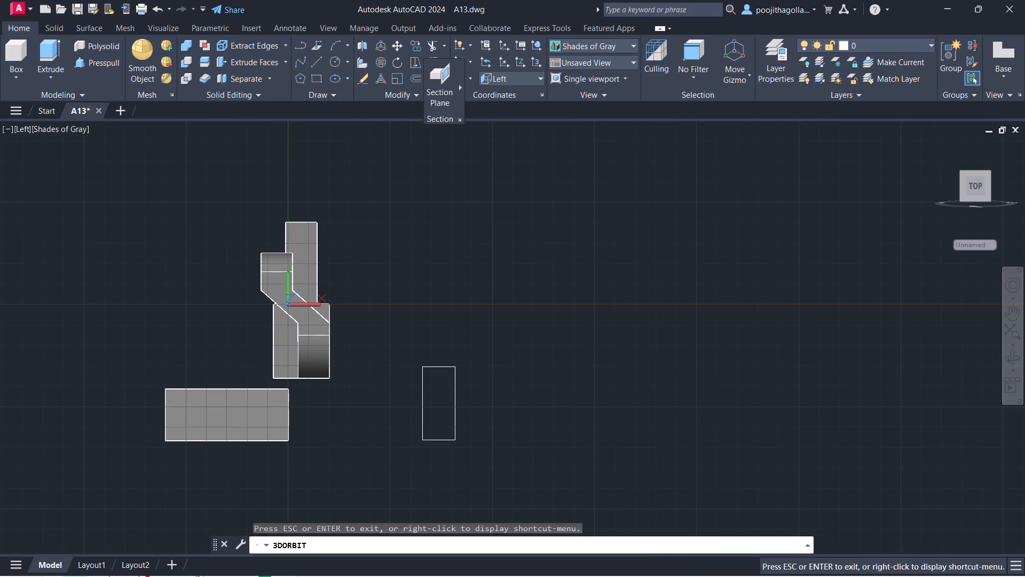
{"action": "left_click_drag", "start_coordinate": [916, 400], "coordinate": [717, 417]}
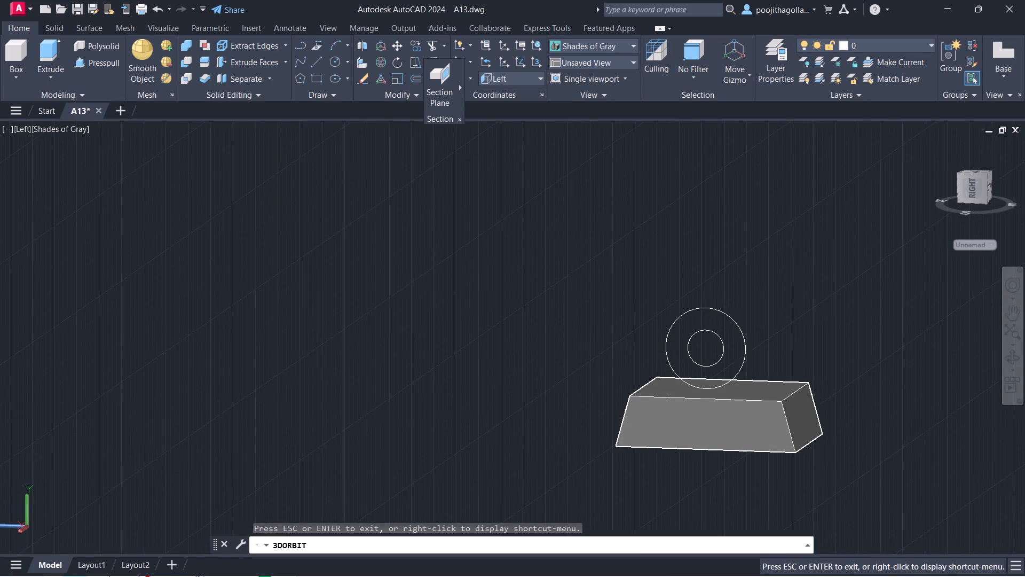
{"action": "scroll", "coordinate": [717, 417], "scroll_direction": "up", "scroll_amount": 3}
{"action": "middle_click_drag", "start_coordinate": [717, 417], "coordinate": [671, 426]}
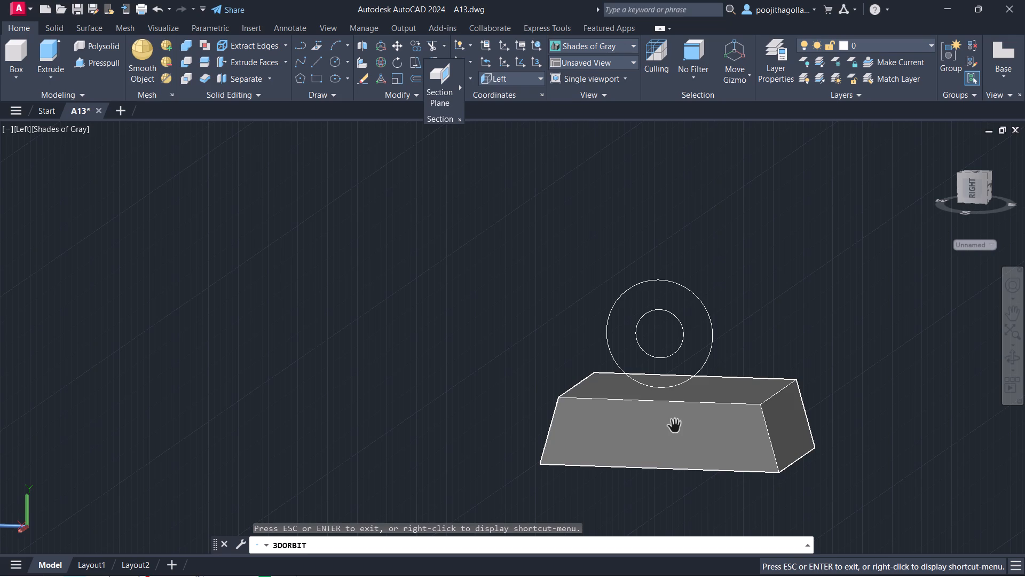
{"action": "key", "text": "Escape"}
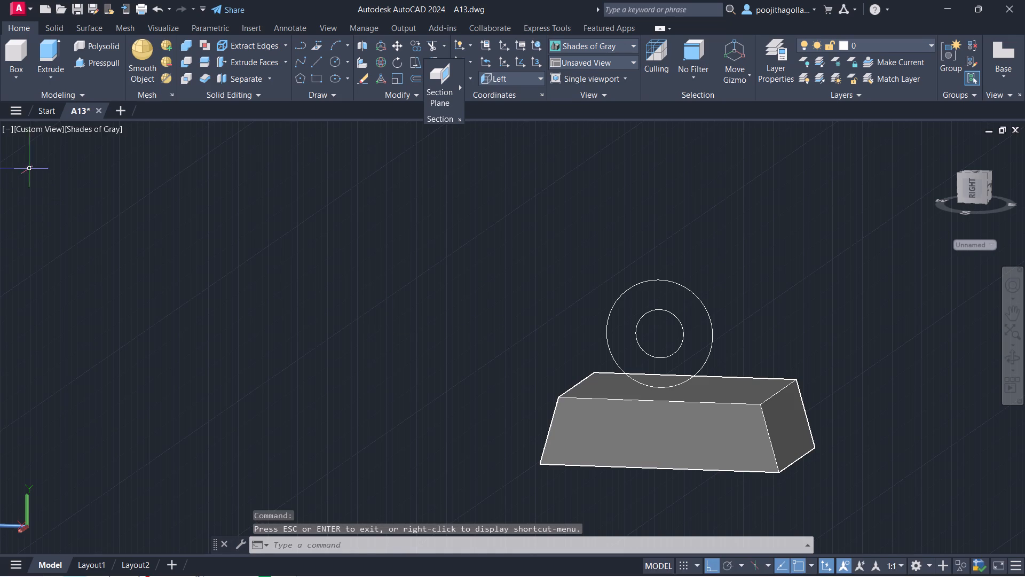
{"action": "left_click", "coordinate": [45, 128]}
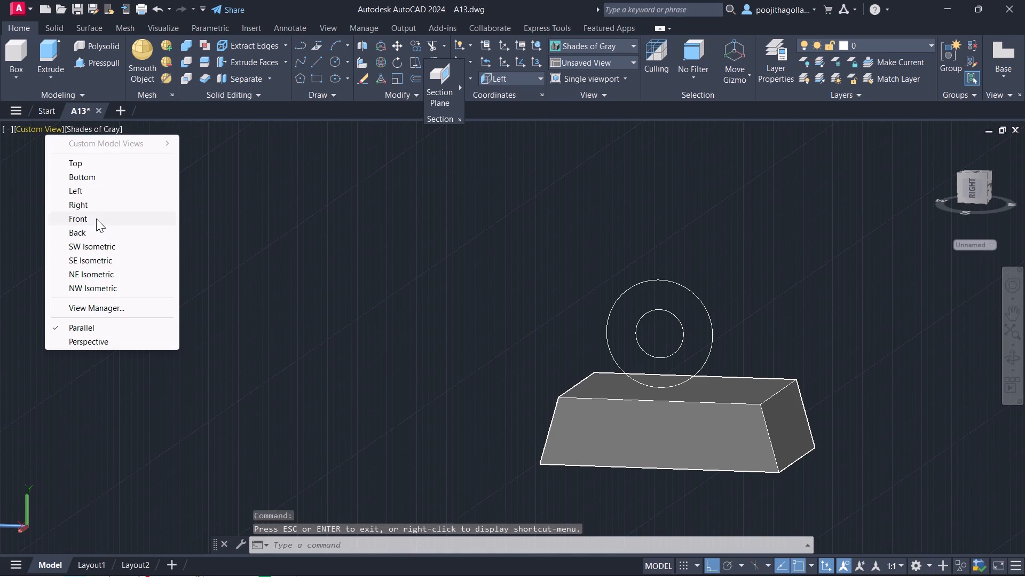
{"action": "left_click", "coordinate": [96, 219]}
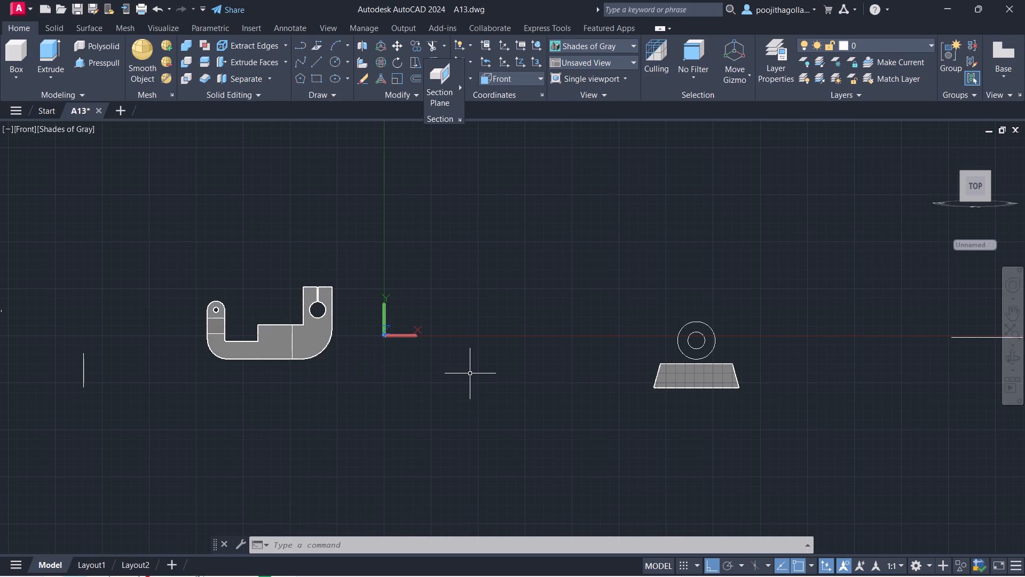
{"action": "middle_click_drag", "start_coordinate": [670, 386], "coordinate": [526, 371]}
{"action": "scroll", "coordinate": [527, 371], "scroll_direction": "up", "scroll_amount": 2}
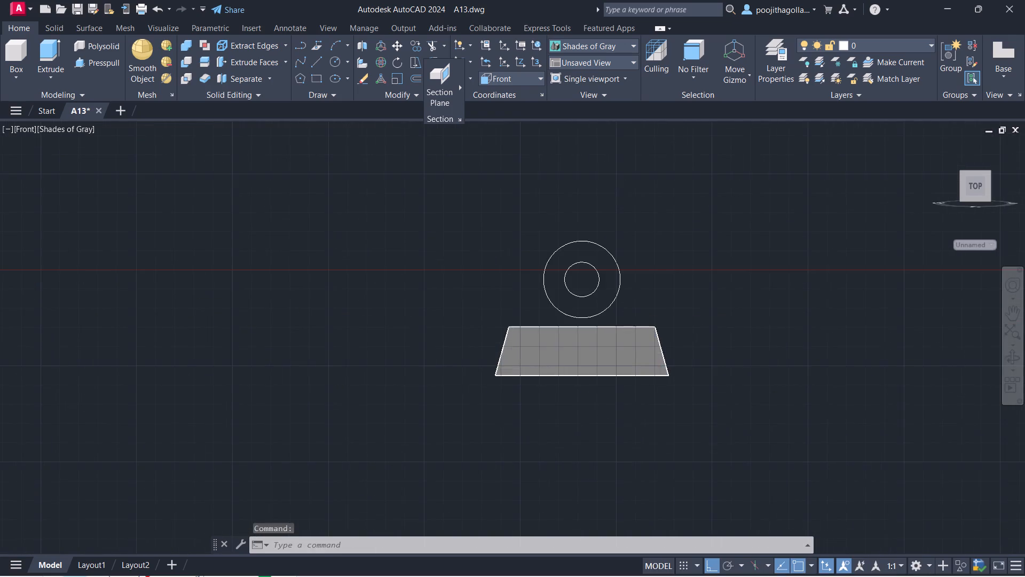
{"action": "middle_click_drag", "start_coordinate": [621, 389], "coordinate": [587, 399]}
{"action": "scroll", "coordinate": [587, 399], "scroll_direction": "up", "scroll_amount": 1}
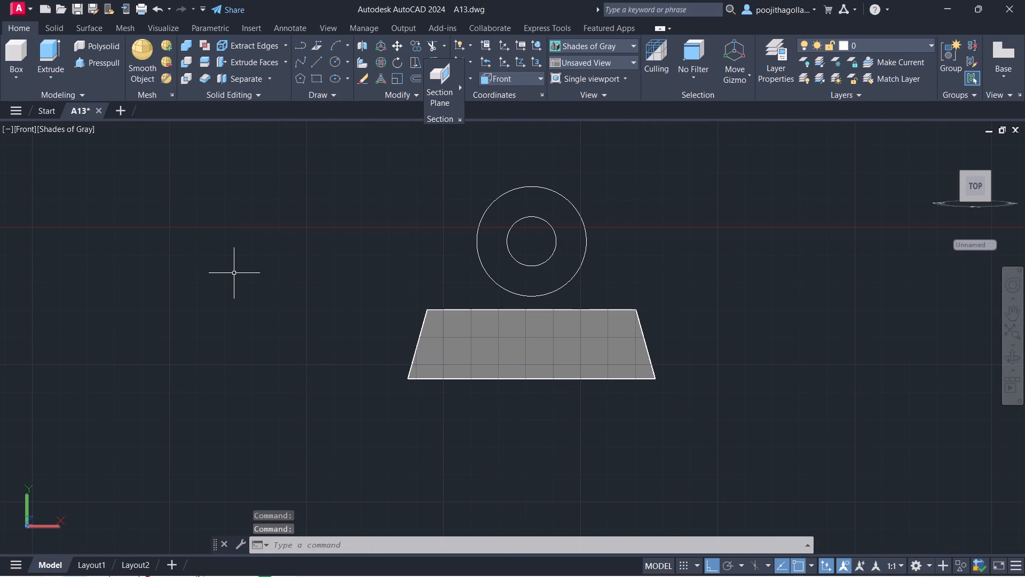
{"action": "key", "text": "Escape"}
{"action": "middle_click_drag", "start_coordinate": [235, 232], "coordinate": [212, 271]}
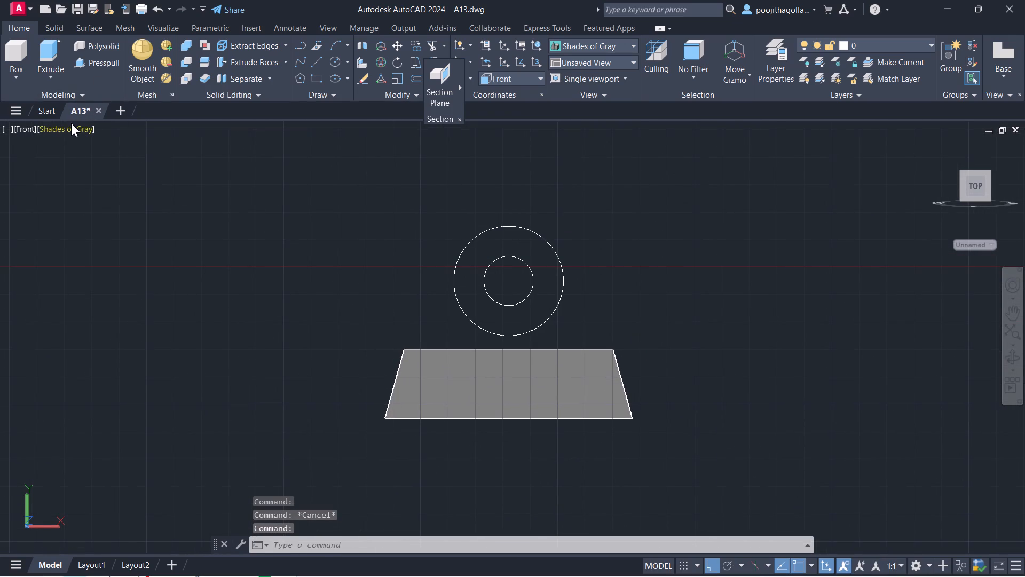
Change the visual style to 2D Wireframe.
{"action": "left_click", "coordinate": [71, 123]}
{"action": "left_click", "coordinate": [133, 163]}
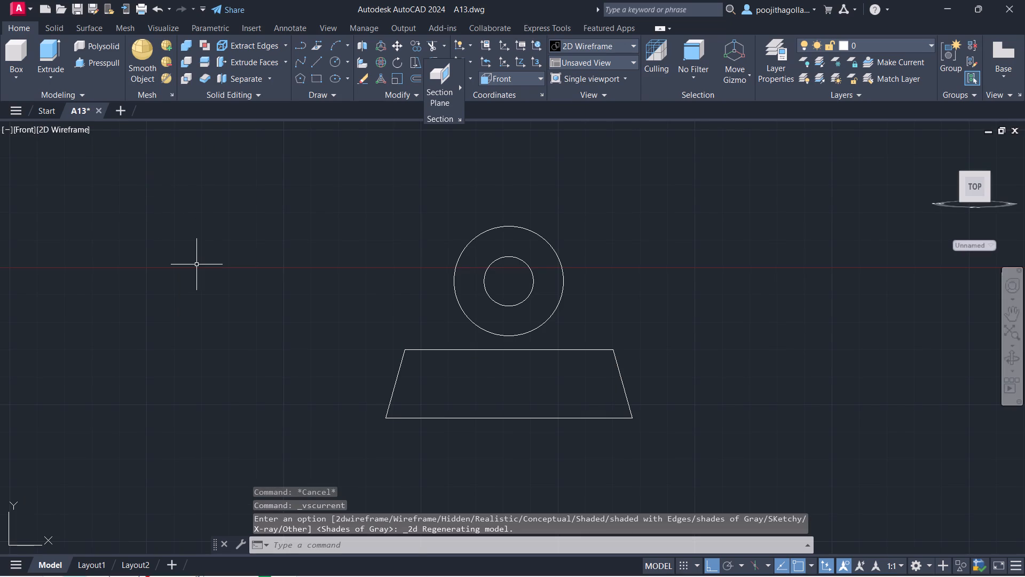
Draw a 38-long vertical line upward from the midpoint of the trapezoidal base's top edge.
{"action": "middle_click_drag", "start_coordinate": [336, 271], "coordinate": [262, 301]}
{"action": "middle_click_drag", "start_coordinate": [262, 307], "coordinate": [160, 307]}
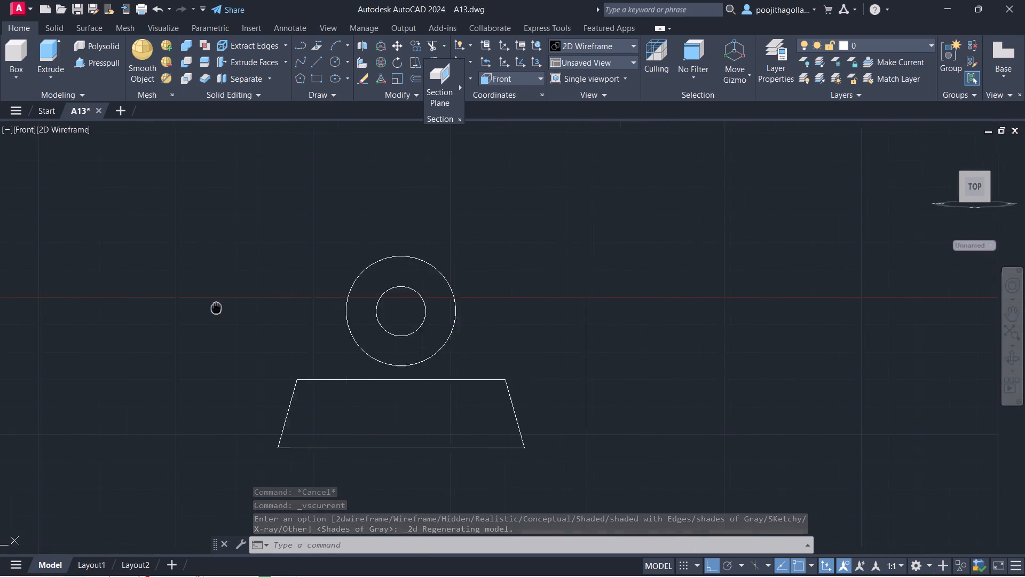
{"action": "middle_click_drag", "start_coordinate": [160, 307], "coordinate": [157, 307]}
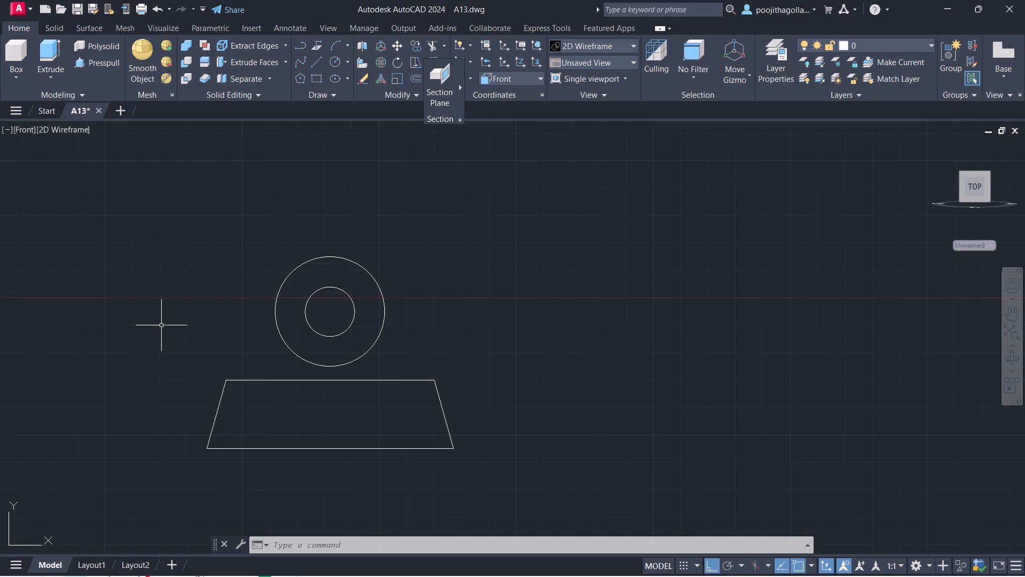
{"action": "key", "text": "l"}
{"action": "key", "text": "Return"}
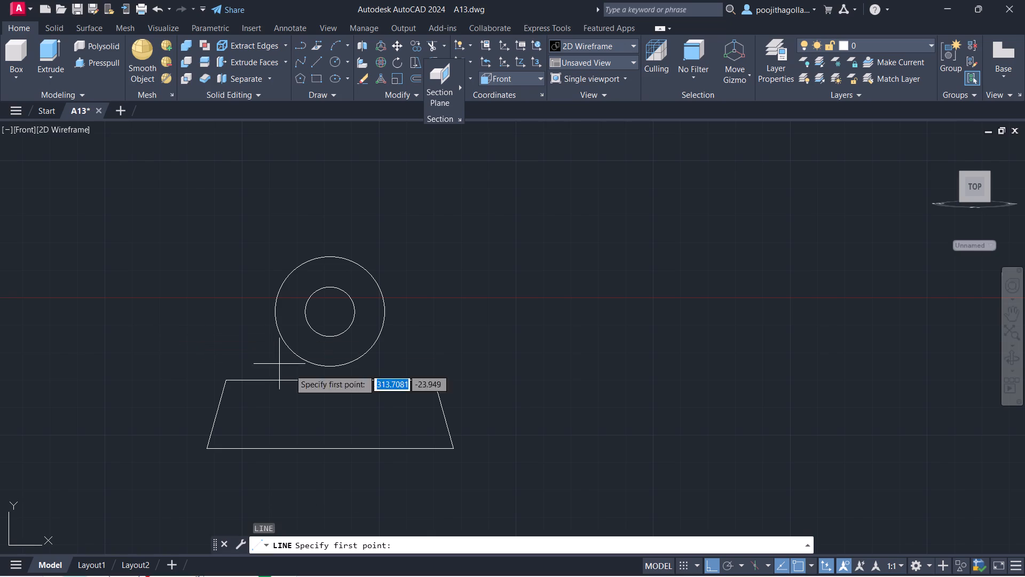
{"action": "left_click", "coordinate": [332, 379]}
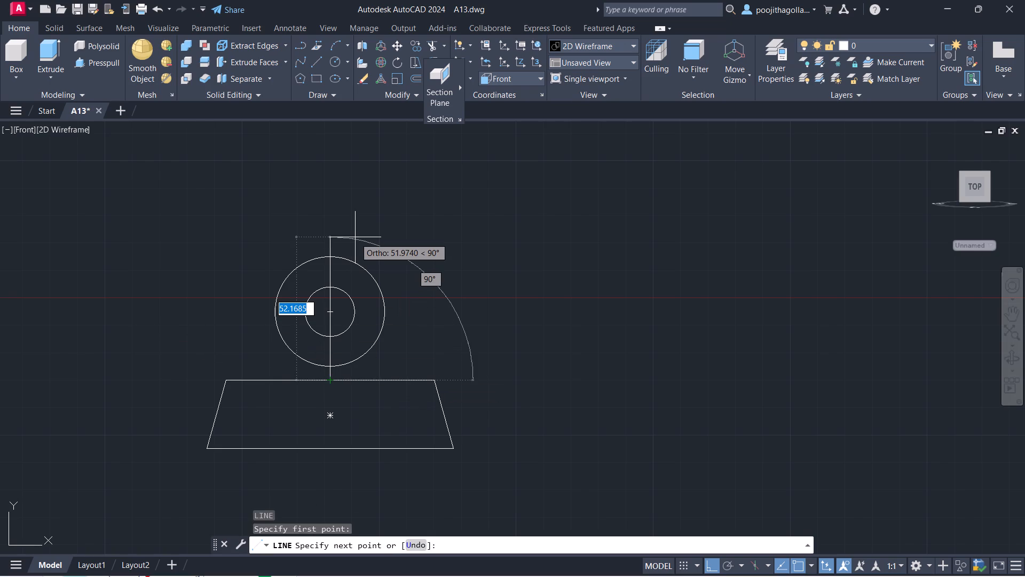
{"action": "type", "text": "38"}
{"action": "key", "text": "Return"}
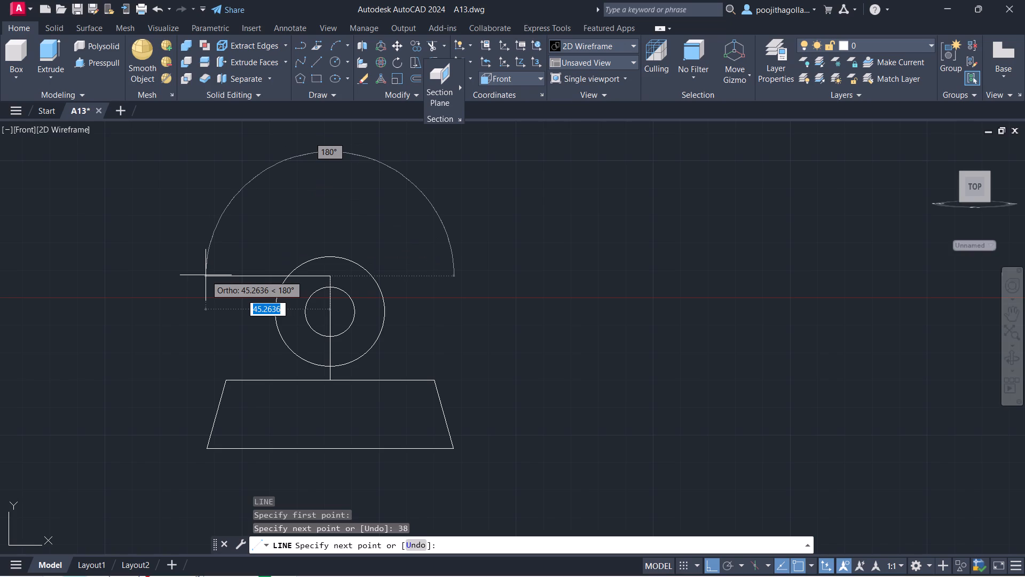
Continue the line 9 horizontally to the left, and end it at the trapezoid's upper-left corner.
{"action": "key", "text": "9"}
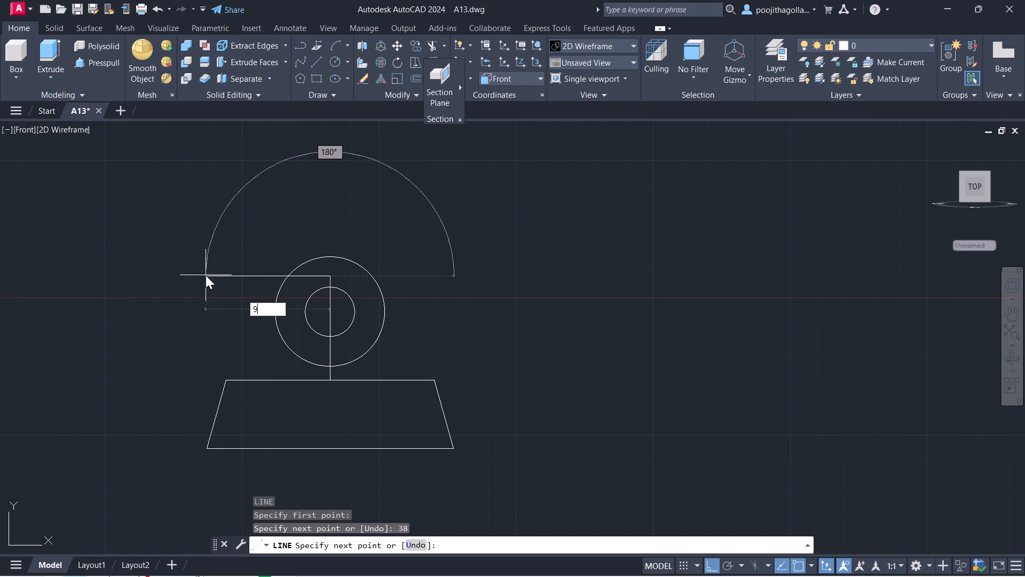
{"action": "key", "text": "Return"}
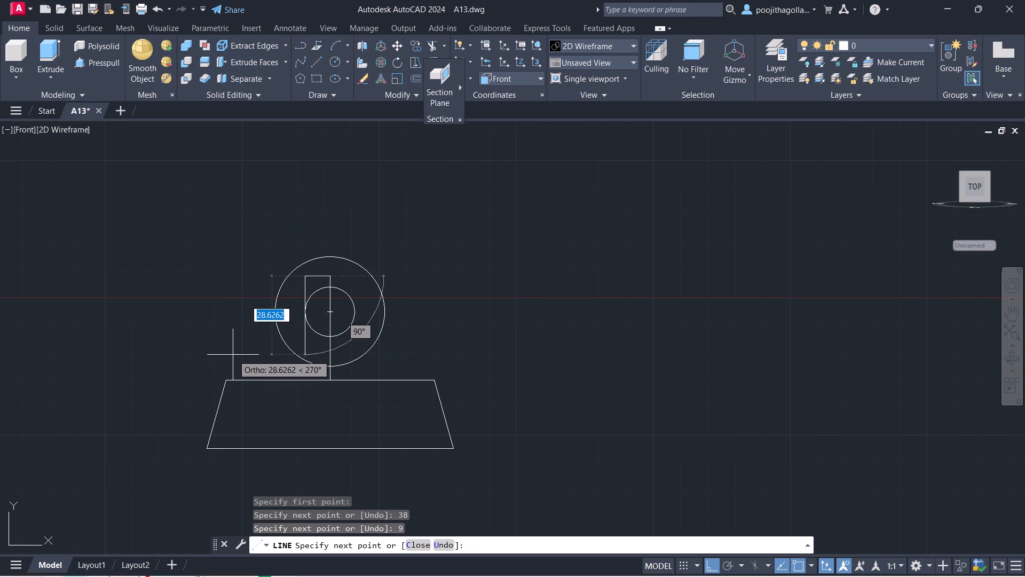
{"action": "left_click", "coordinate": [222, 381]}
{"action": "key", "text": "Escape"}
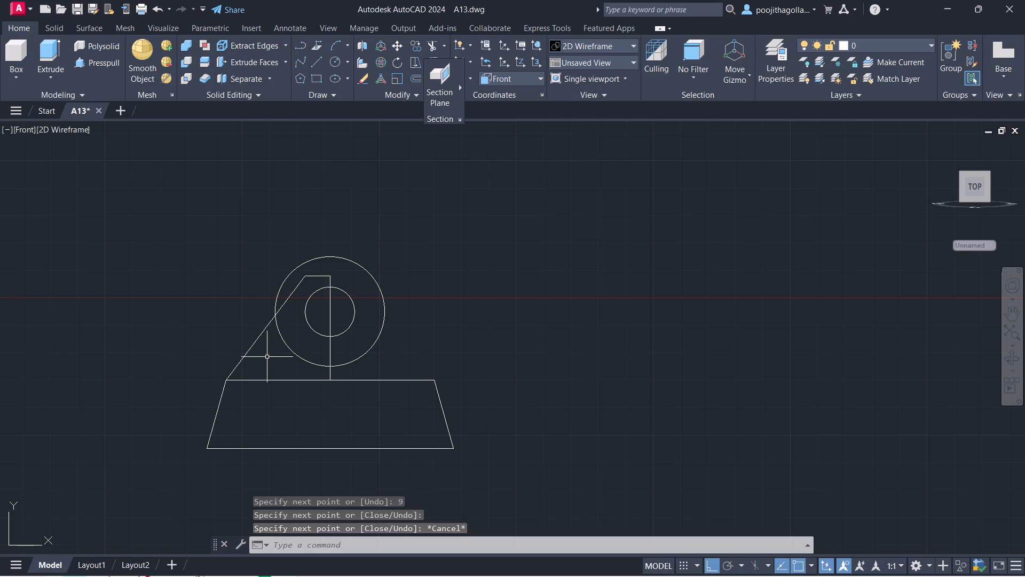
Mirror the sloping line and the 9-long top line about the vertical centre line, keeping the source objects.
{"action": "left_click", "coordinate": [258, 341]}
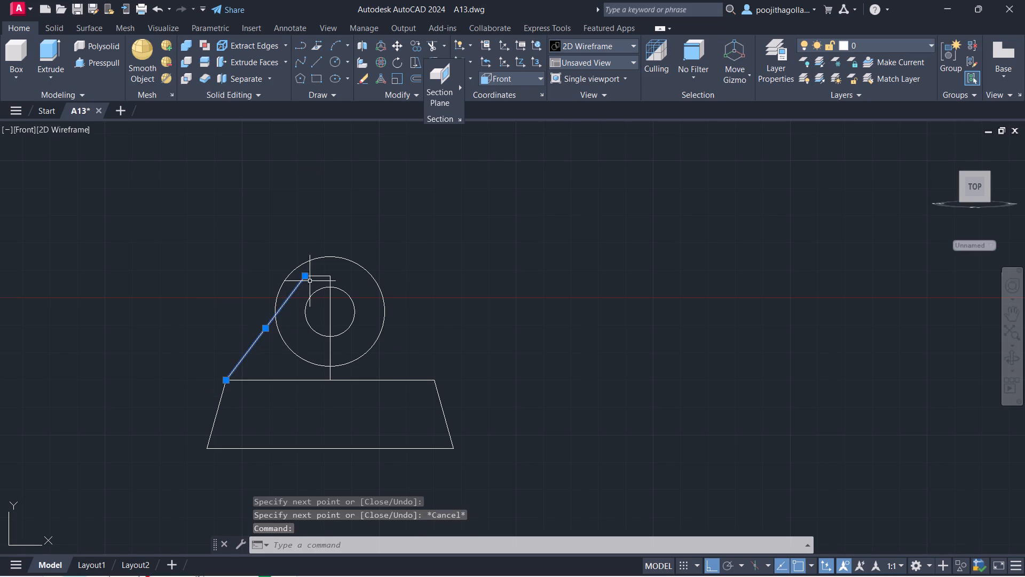
{"action": "left_click", "coordinate": [313, 276]}
{"action": "type", "text": "mi"}
{"action": "key", "text": "Return"}
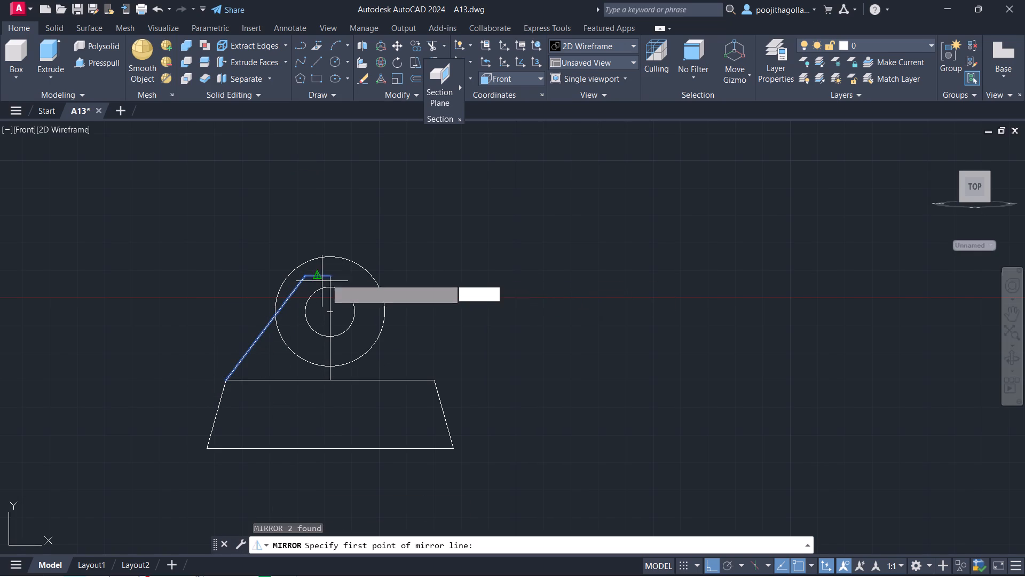
{"action": "left_click", "coordinate": [333, 274]}
{"action": "left_click", "coordinate": [333, 376]}
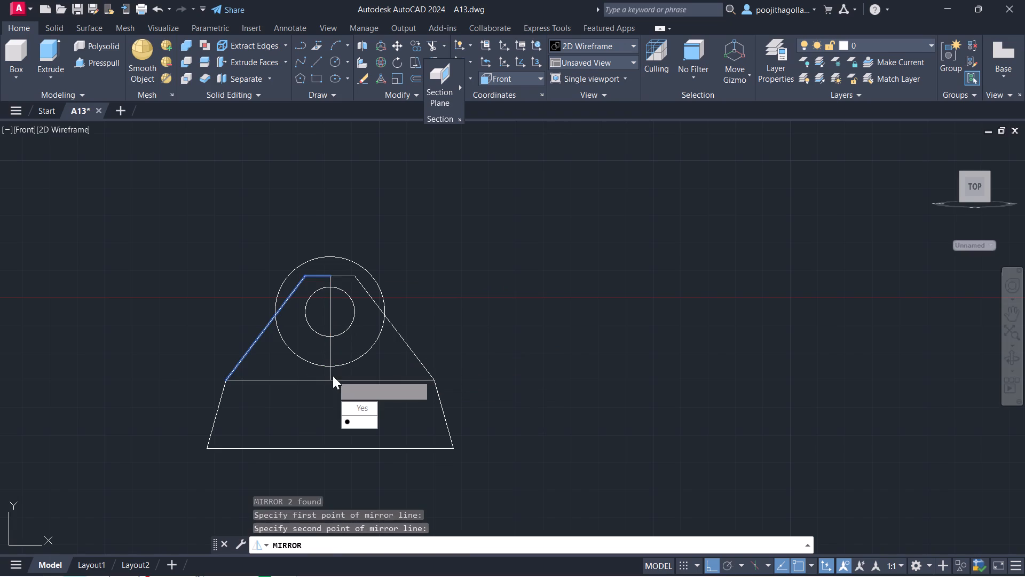
{"action": "left_click_drag", "start_coordinate": [349, 421], "coordinate": [333, 376]}
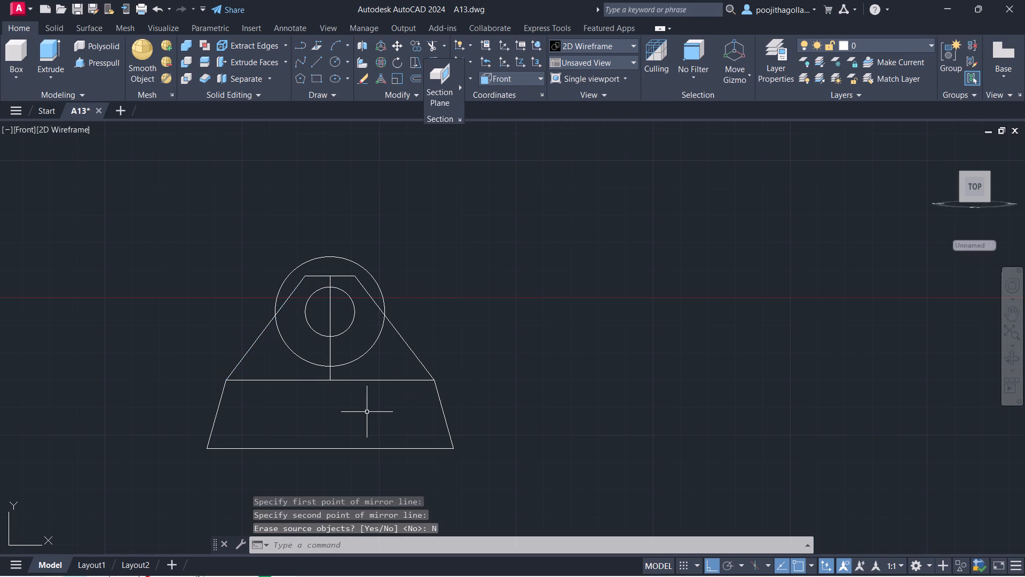
Examine the mirrored profile and circles from an oblique 3D angle, and restore the Front view.
{"action": "middle_click_drag", "start_coordinate": [393, 433], "coordinate": [521, 453], "text": "shift"}
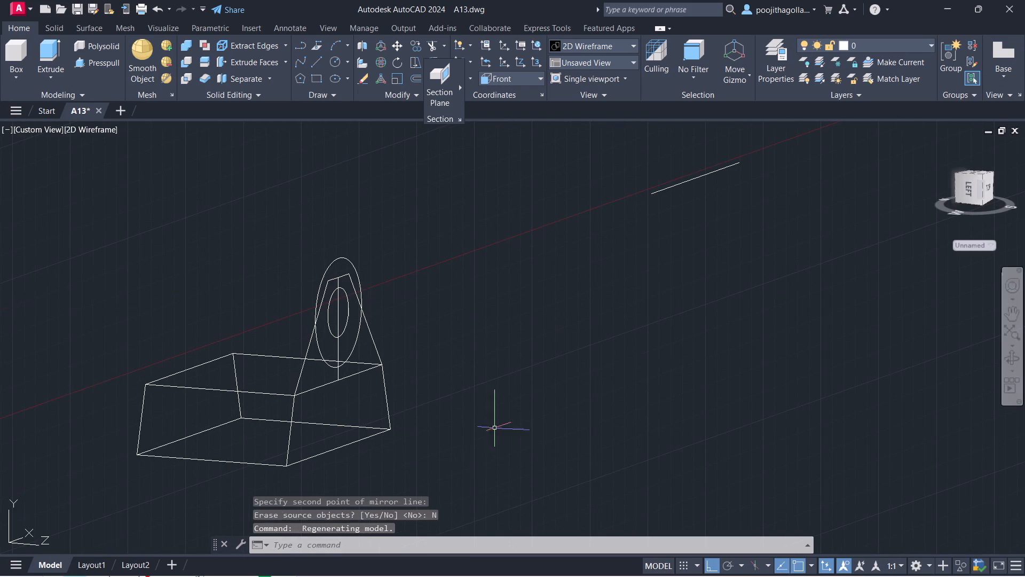
{"action": "scroll", "coordinate": [435, 403], "scroll_direction": "up", "scroll_amount": 1}
{"action": "middle_click_drag", "start_coordinate": [435, 403], "coordinate": [457, 459]}
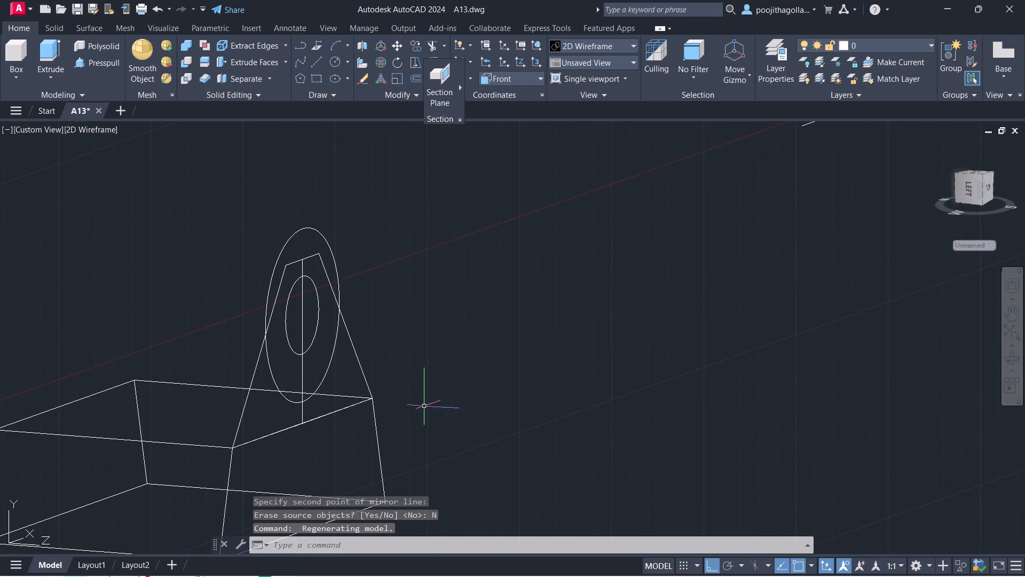
{"action": "middle_click_drag", "start_coordinate": [424, 404], "coordinate": [545, 387]}
{"action": "scroll", "coordinate": [515, 368], "scroll_direction": "up", "scroll_amount": 2}
{"action": "middle_click_drag", "start_coordinate": [525, 360], "coordinate": [569, 430]}
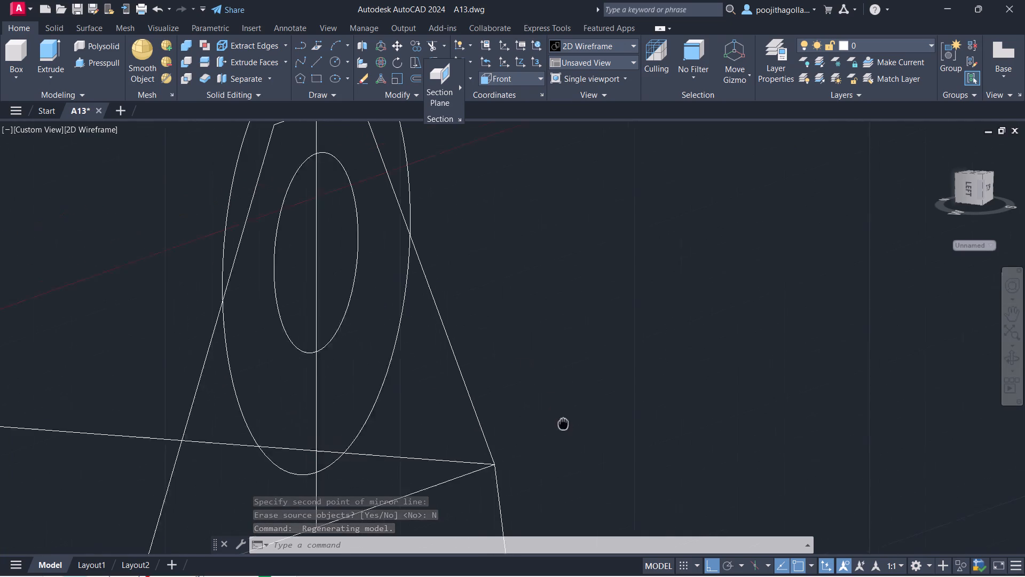
{"action": "middle_click_drag", "start_coordinate": [569, 430], "coordinate": [578, 445]}
{"action": "middle_click_drag", "start_coordinate": [437, 337], "coordinate": [488, 408]}
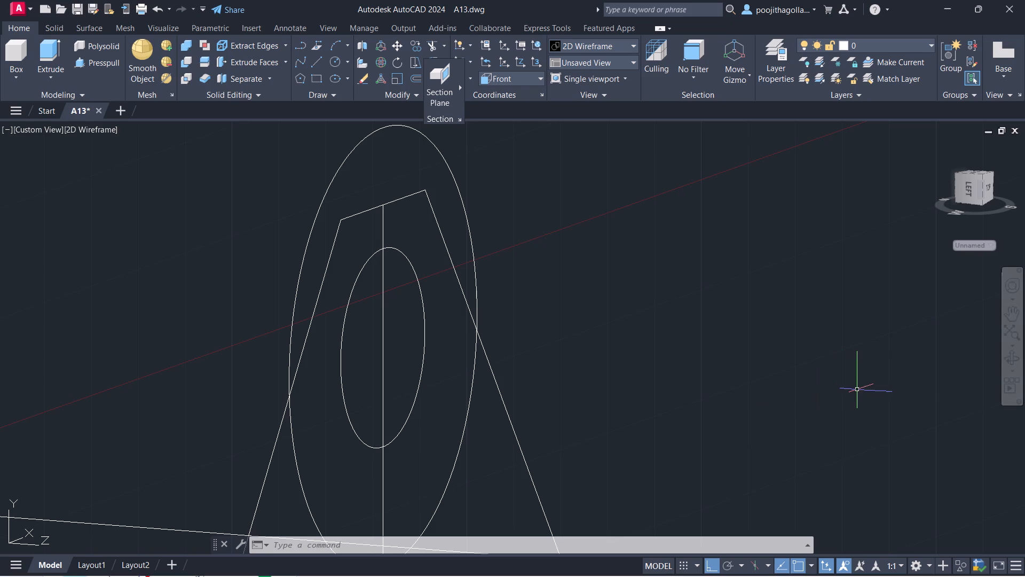
{"action": "key", "text": "ctrl+z"}
{"action": "key", "text": "ctrl+z"}
{"action": "key", "text": "ctrl+z"}
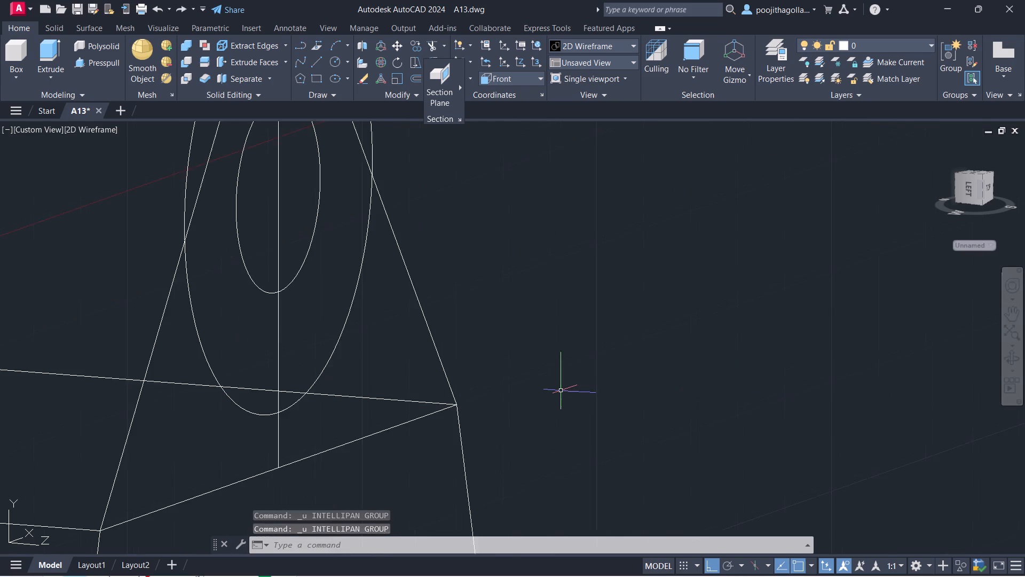
{"action": "key", "text": "ctrl+z"}
{"action": "key", "text": "ctrl+z"}
{"action": "key", "text": "ctrl+z"}
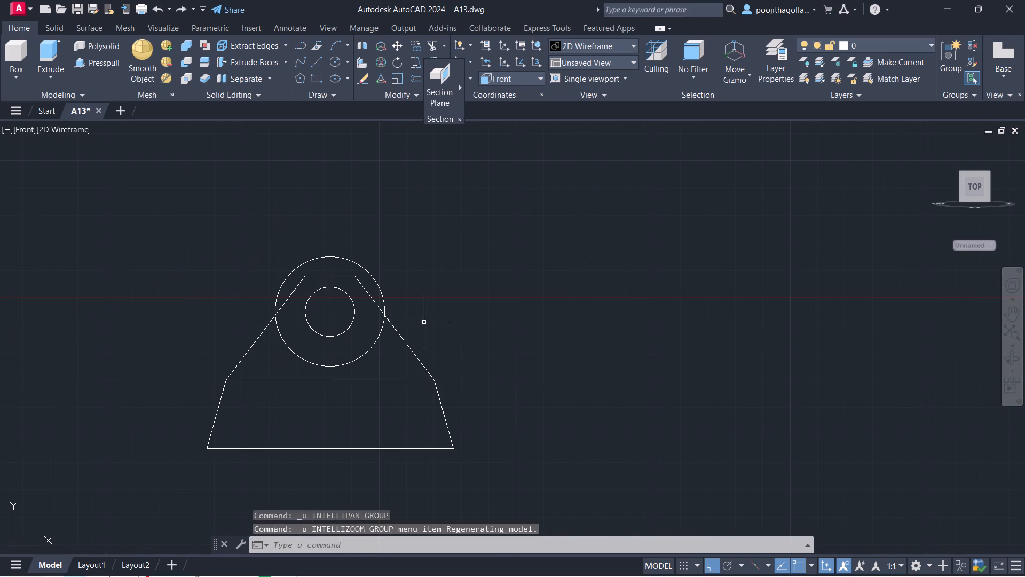
Stretch both halves of the profile's top edge outward past the outer circle, the right half to about 24 long.
{"action": "scroll", "coordinate": [365, 336], "scroll_direction": "up", "scroll_amount": 2}
{"action": "middle_click_drag", "start_coordinate": [365, 336], "coordinate": [516, 393]}
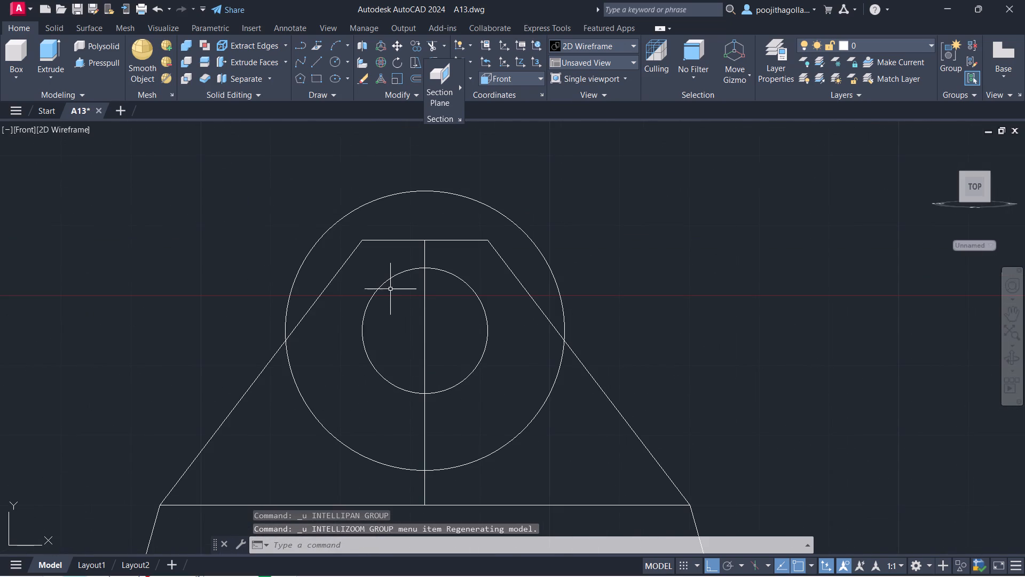
{"action": "left_click", "coordinate": [388, 240]}
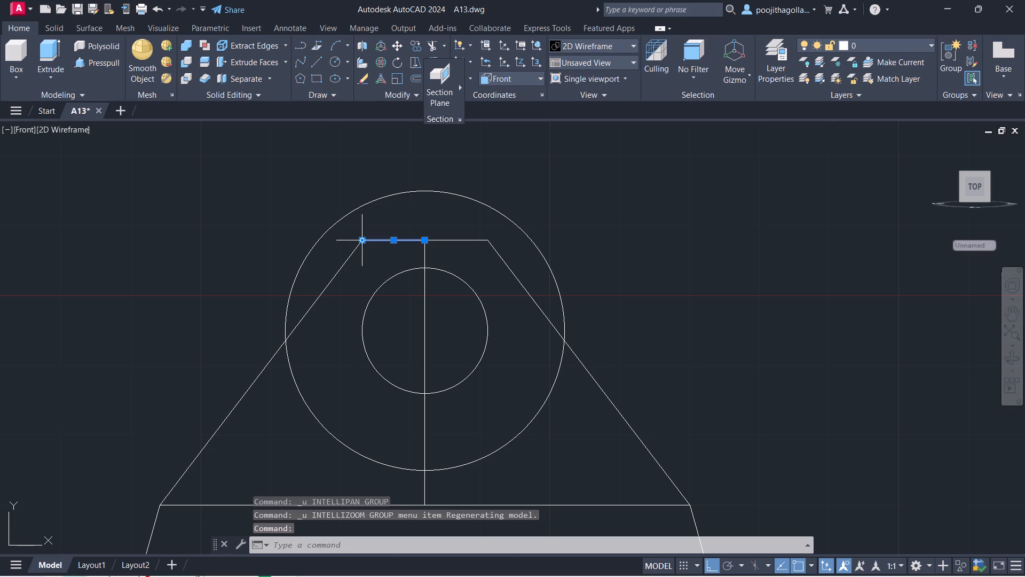
{"action": "left_click", "coordinate": [363, 242]}
{"action": "left_click", "coordinate": [292, 239]}
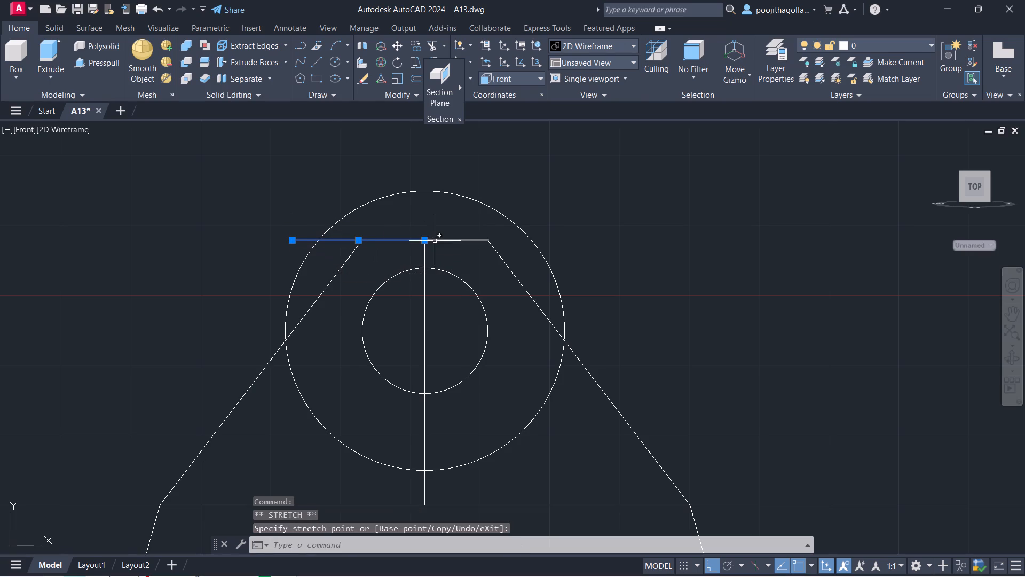
{"action": "left_click", "coordinate": [438, 241]}
{"action": "left_click", "coordinate": [489, 239]}
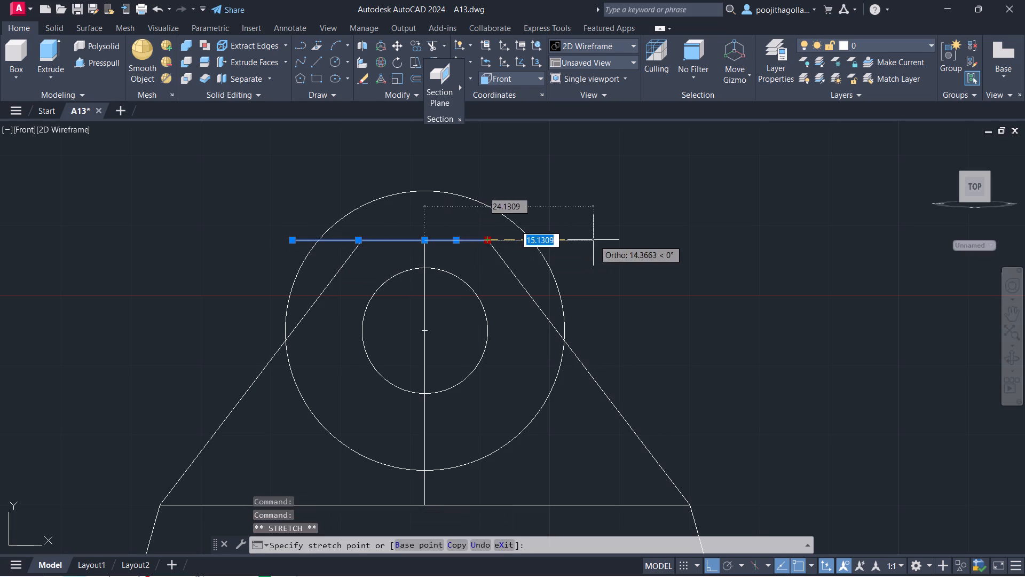
{"action": "left_click", "coordinate": [595, 239]}
{"action": "key", "text": "Escape"}
Trim both ends of the top edge where they project beyond the outer circle.
{"action": "key", "text": "r"}
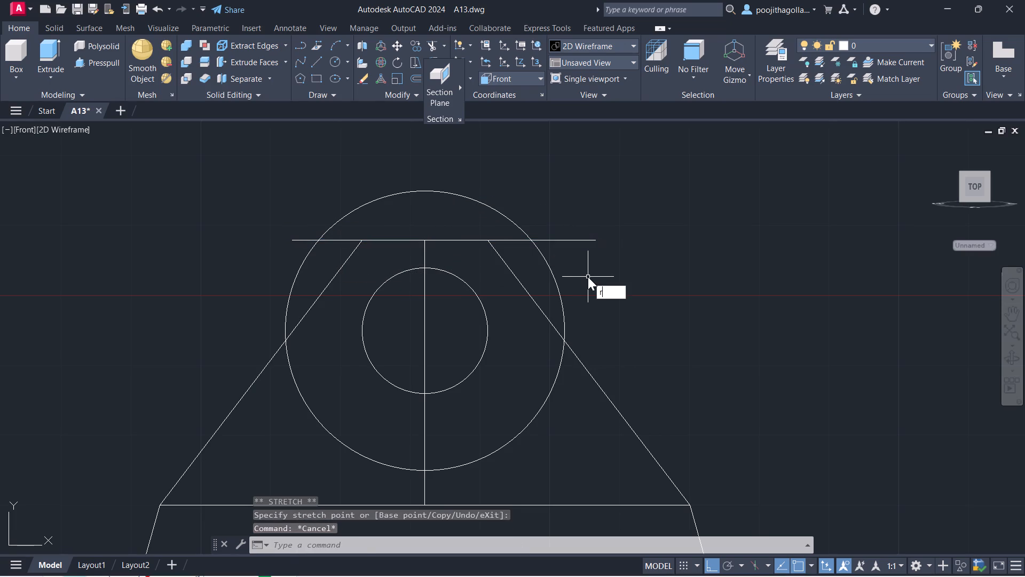
{"action": "key", "text": "Escape"}
{"action": "type", "text": "tr"}
{"action": "key", "text": "Return"}
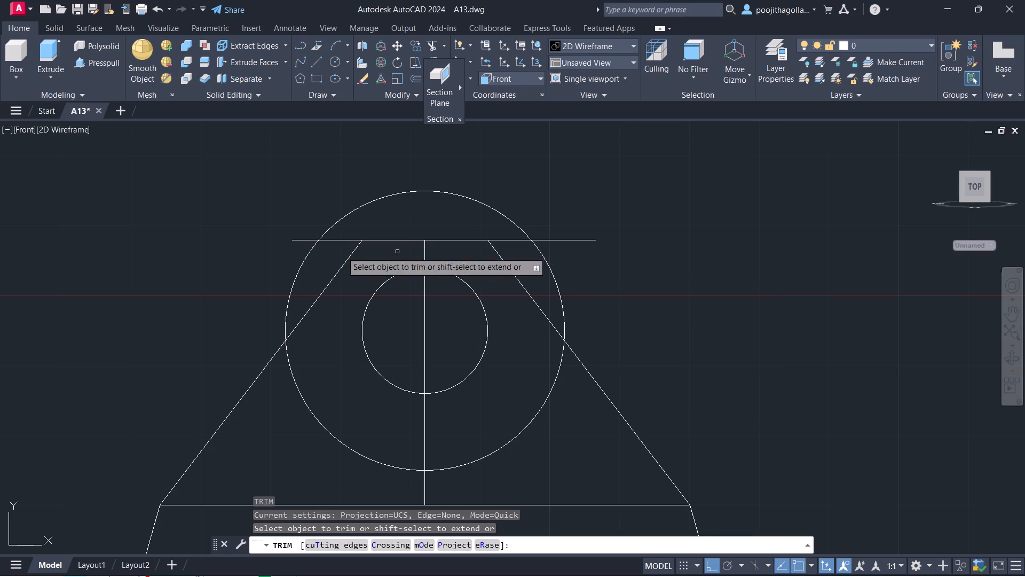
{"action": "left_click", "coordinate": [301, 238]}
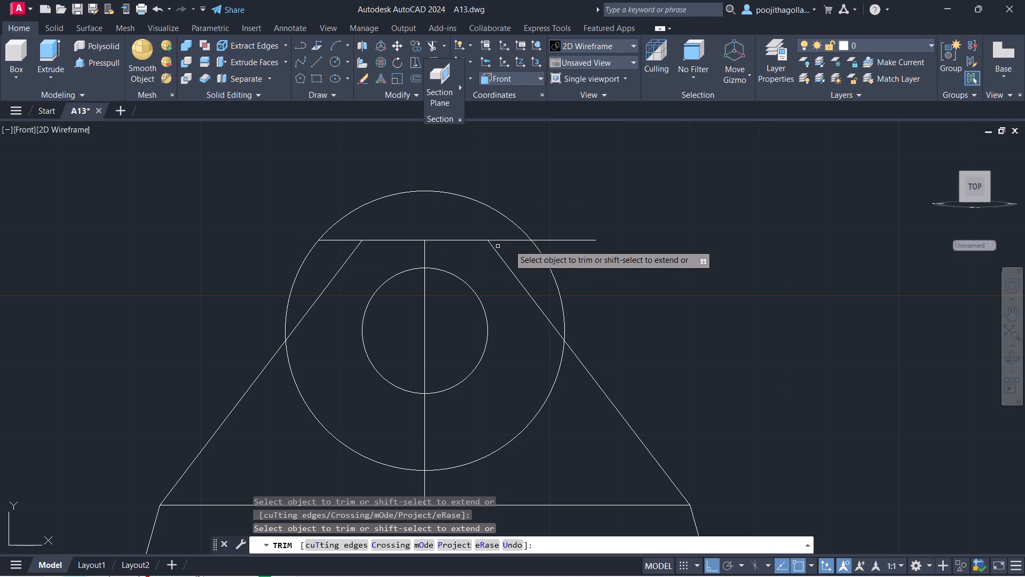
{"action": "left_click", "coordinate": [562, 238]}
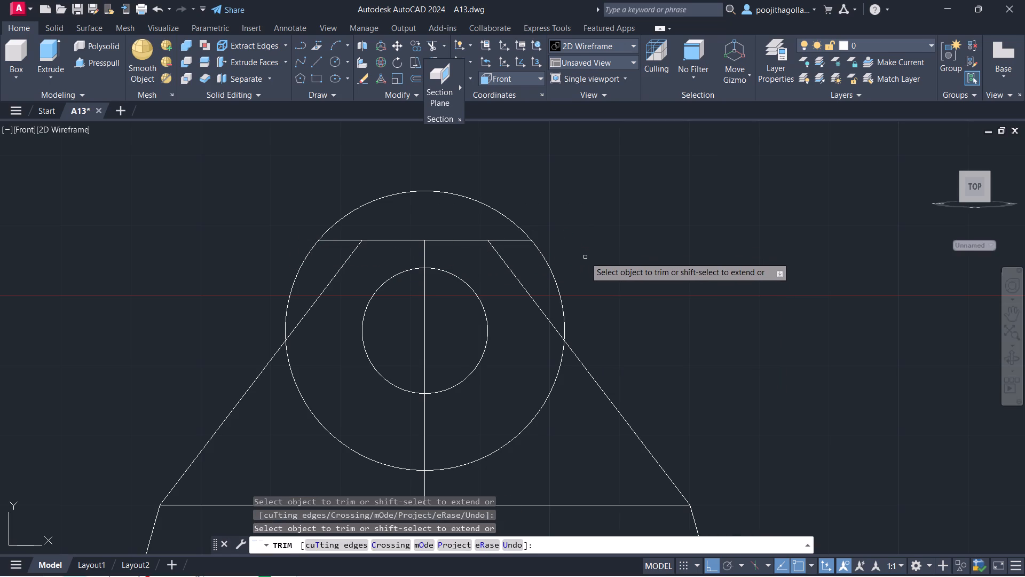
{"action": "key", "text": "Escape"}
Stretch the upper ends of both sloping lines to the points where the top edge meets the outer circle.
{"action": "left_click", "coordinate": [334, 278]}
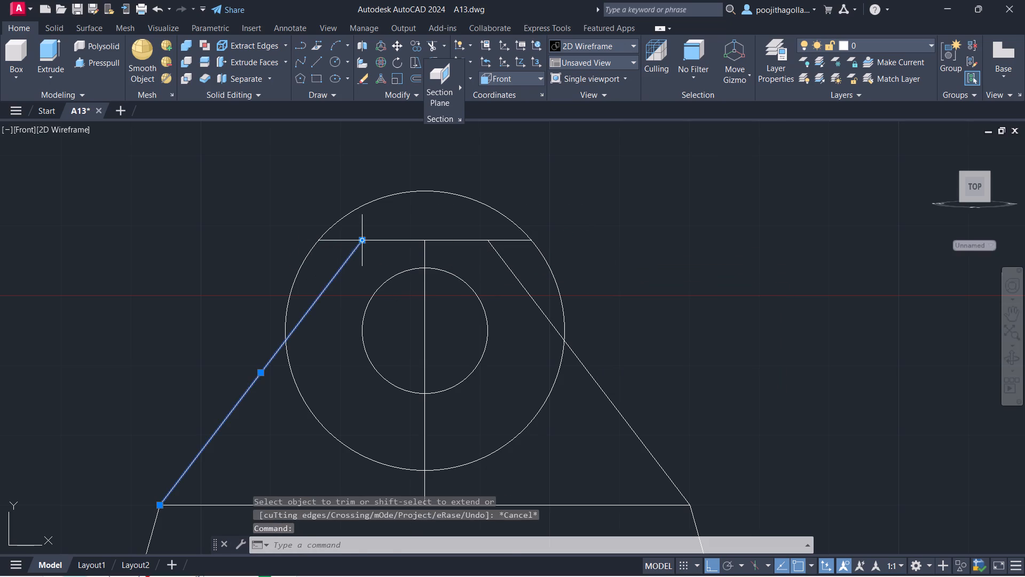
{"action": "left_click", "coordinate": [363, 240]}
{"action": "left_click", "coordinate": [322, 240]}
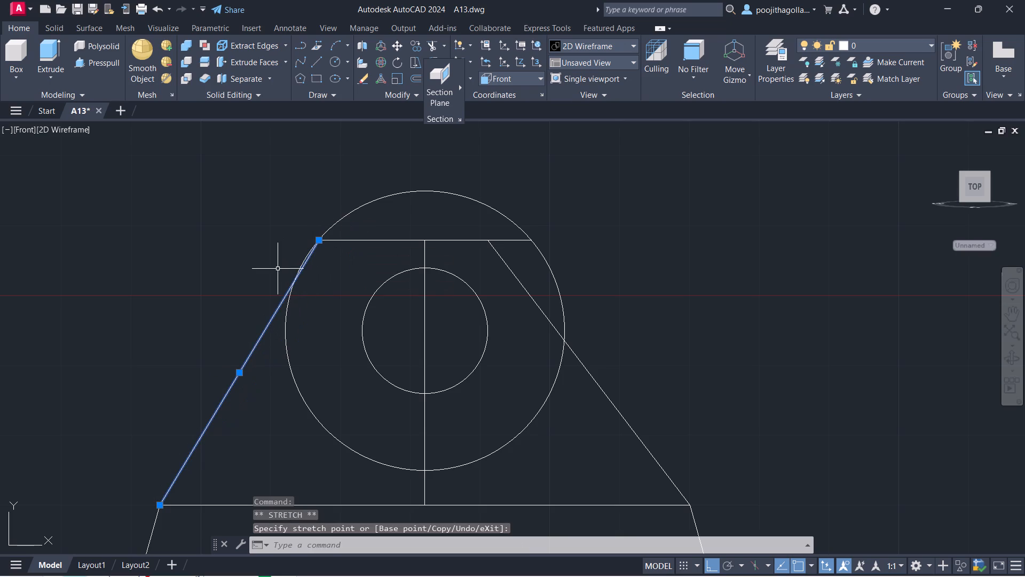
{"action": "key", "text": "Escape"}
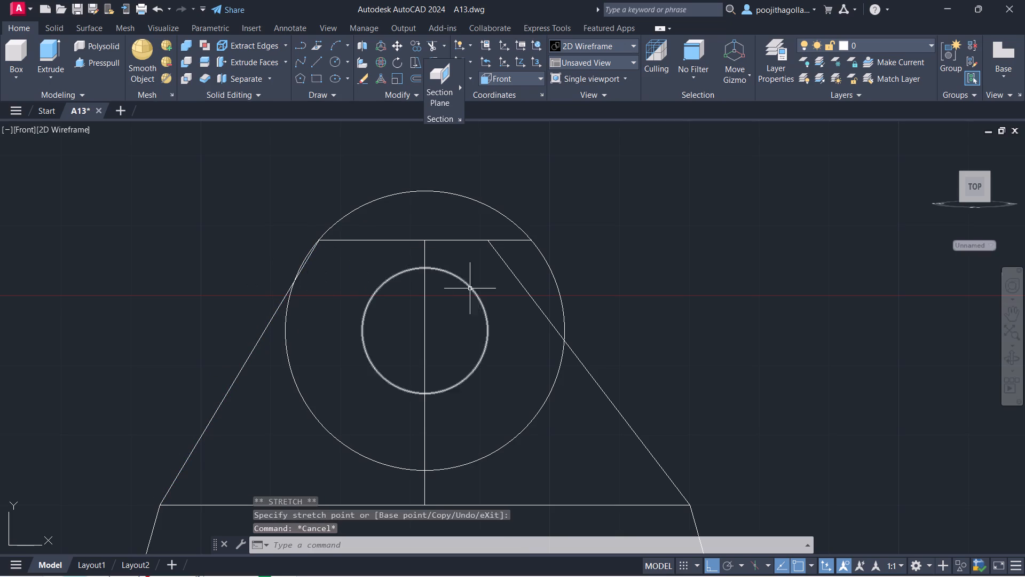
{"action": "left_click", "coordinate": [507, 264]}
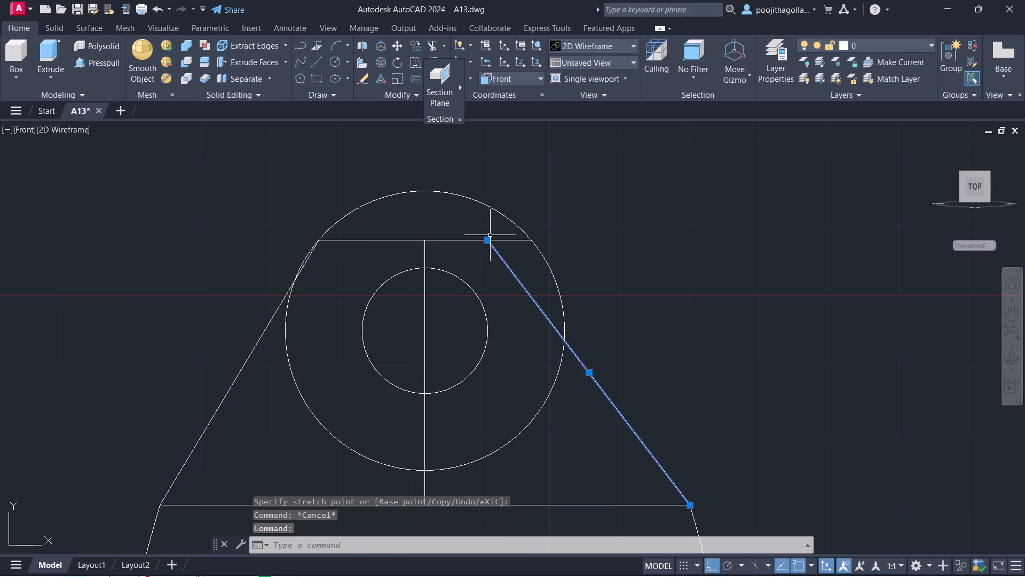
{"action": "left_click", "coordinate": [488, 241]}
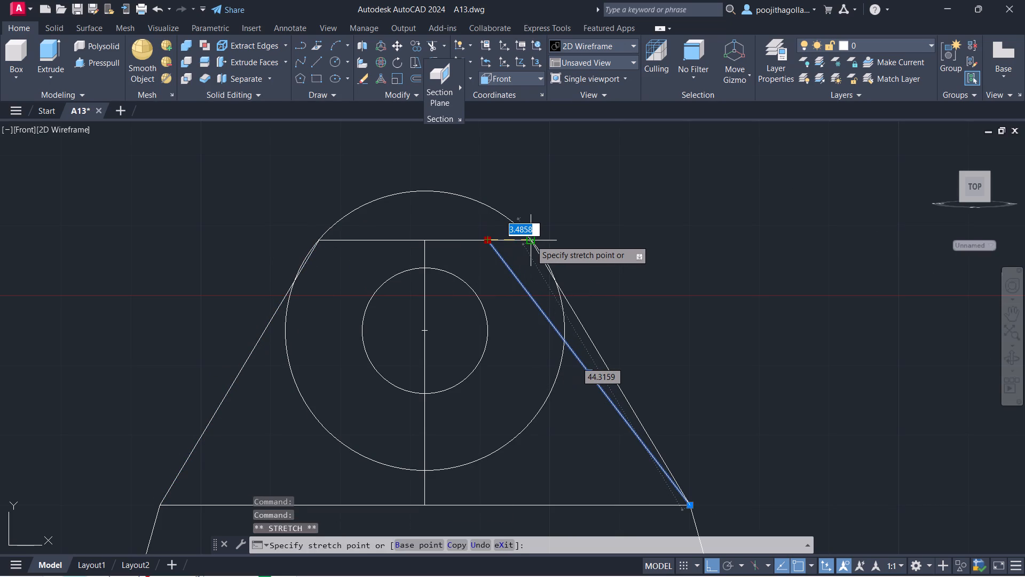
{"action": "left_click", "coordinate": [531, 240]}
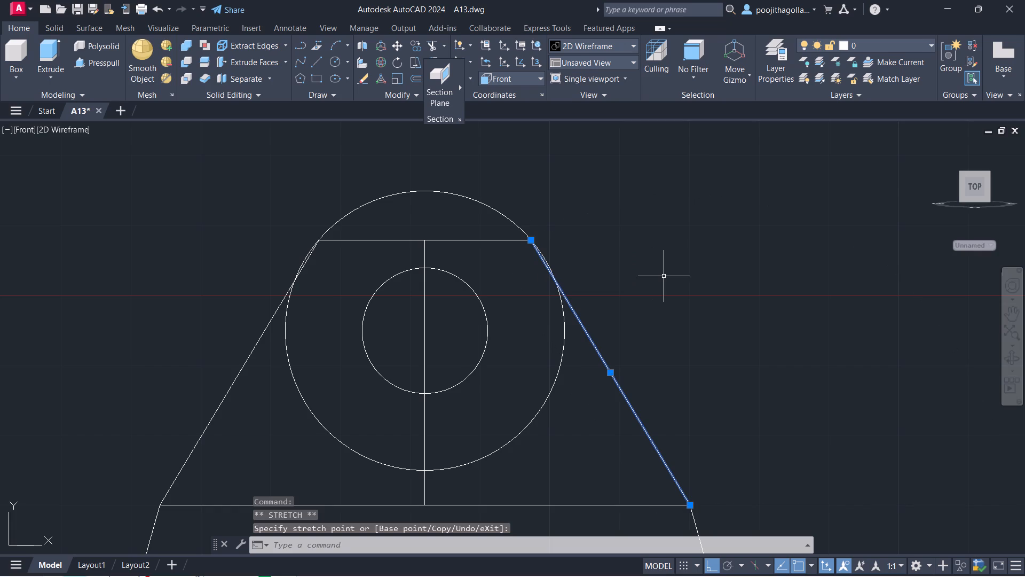
{"action": "key", "text": "Escape"}
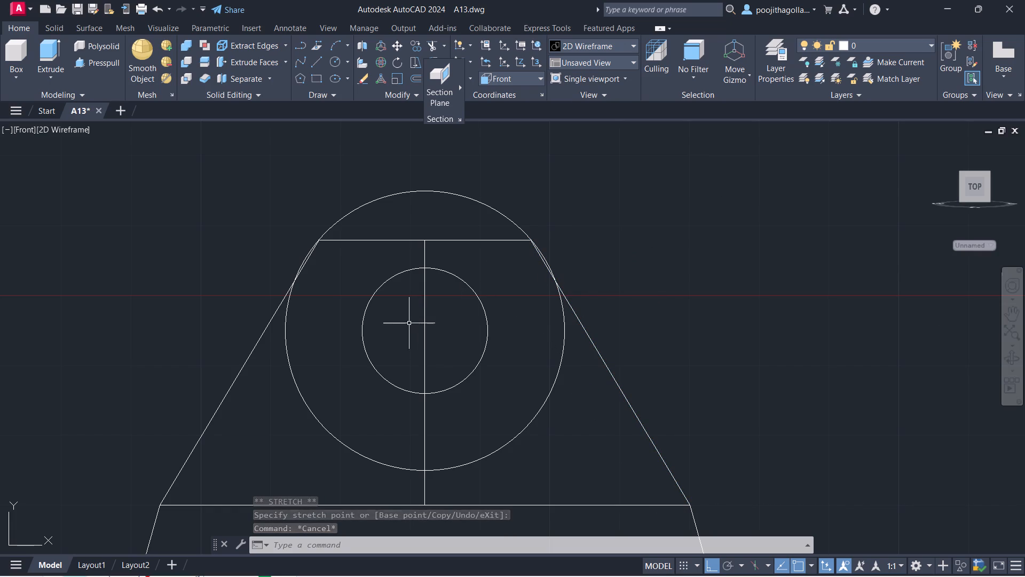
Lengthen the left half of the top edge outward by 9.
{"action": "middle_click_drag", "start_coordinate": [358, 326], "coordinate": [367, 345]}
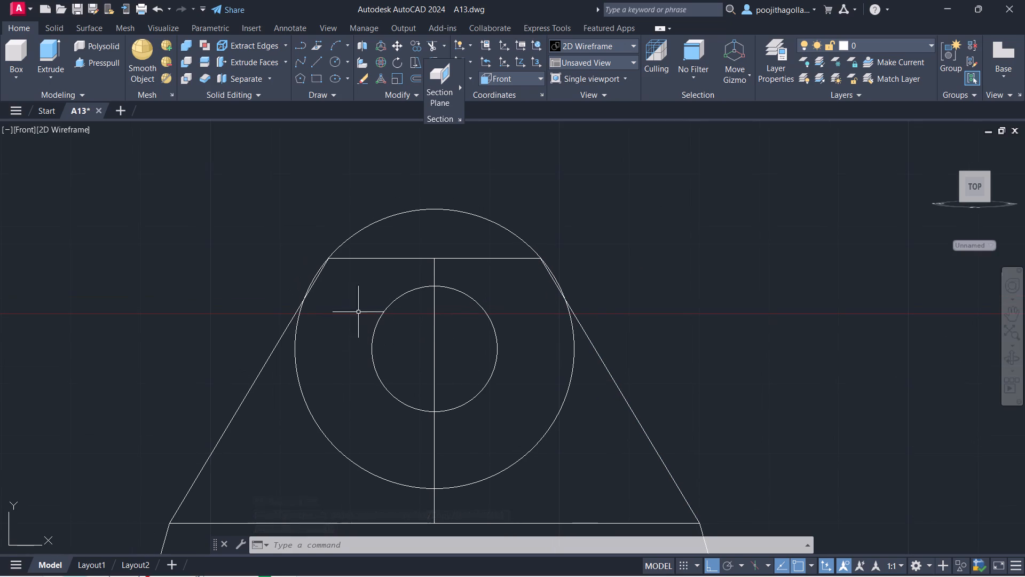
{"action": "left_click", "coordinate": [355, 257]}
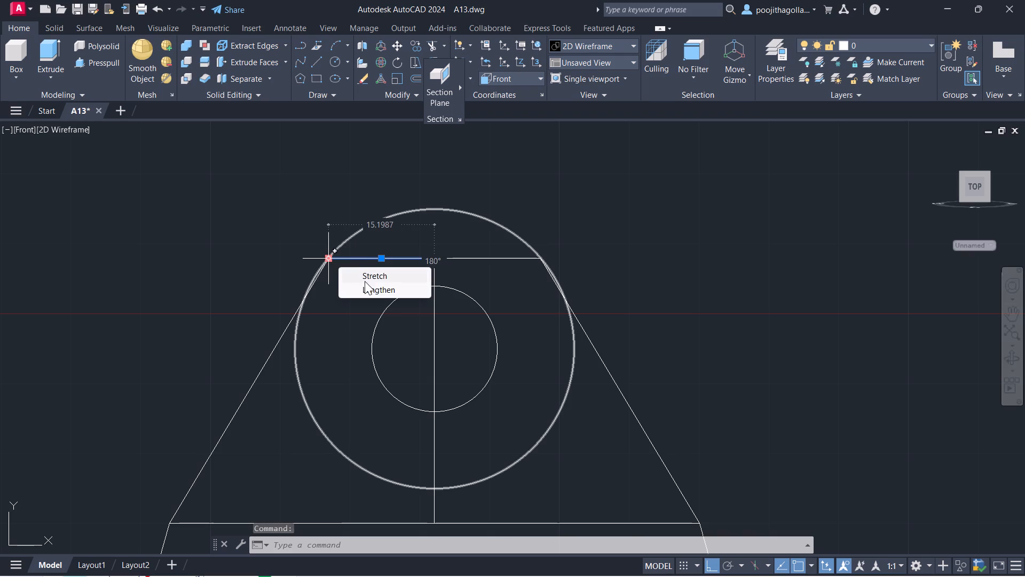
{"action": "left_click", "coordinate": [376, 290]}
{"action": "key", "text": "9"}
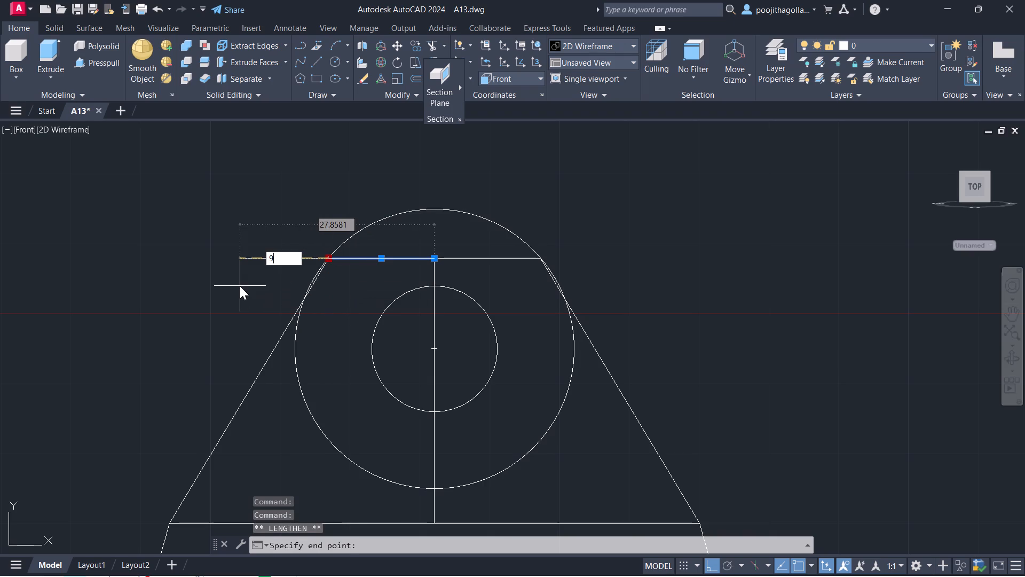
{"action": "key", "text": "Return"}
{"action": "key", "text": "Escape"}
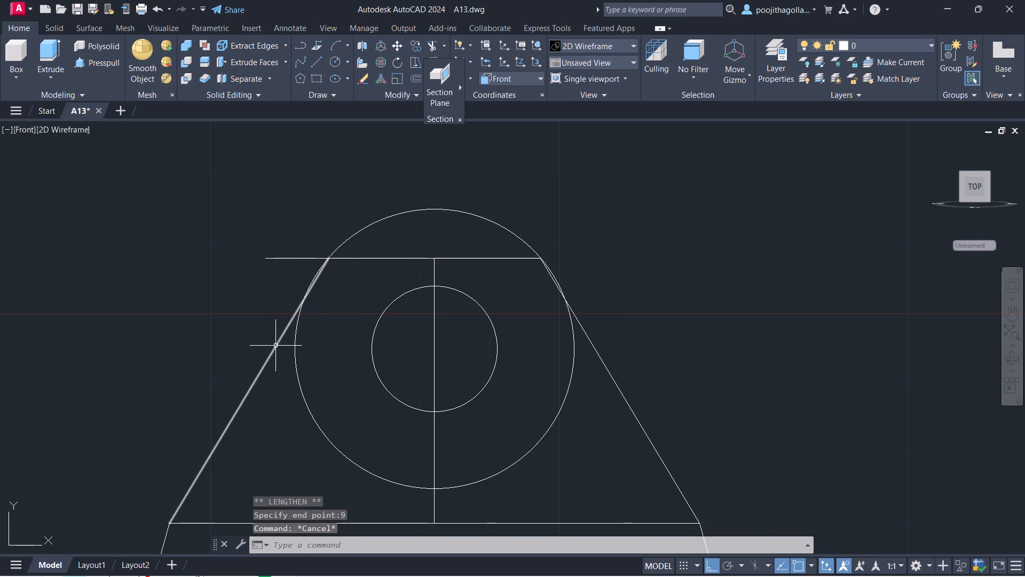
Stretch the left sloping line's upper end to the new left end of the top edge.
{"action": "left_click", "coordinate": [275, 346]}
{"action": "left_click", "coordinate": [330, 260]}
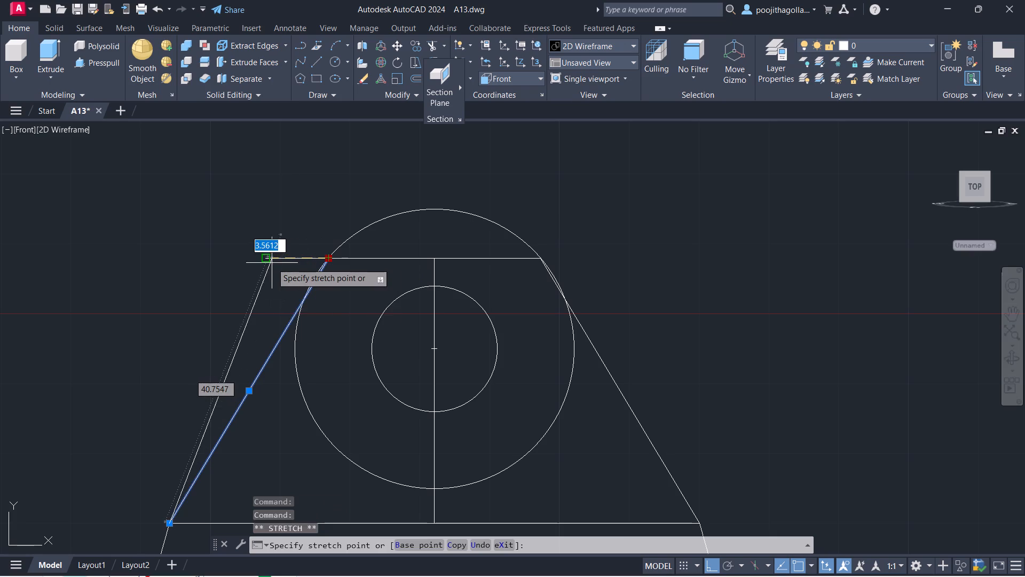
{"action": "left_click", "coordinate": [269, 258]}
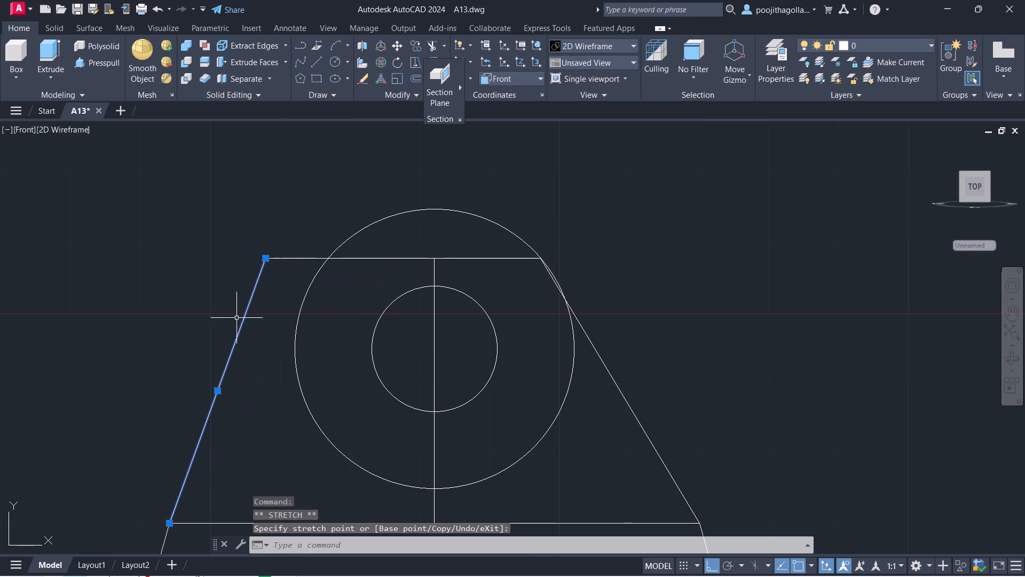
{"action": "key", "text": "Escape"}
Erase the right sloping line of the upper profile and the right half of its top edge.
{"action": "middle_click_drag", "start_coordinate": [504, 386], "coordinate": [484, 302]}
{"action": "left_click_drag", "start_coordinate": [644, 281], "coordinate": [619, 319]}
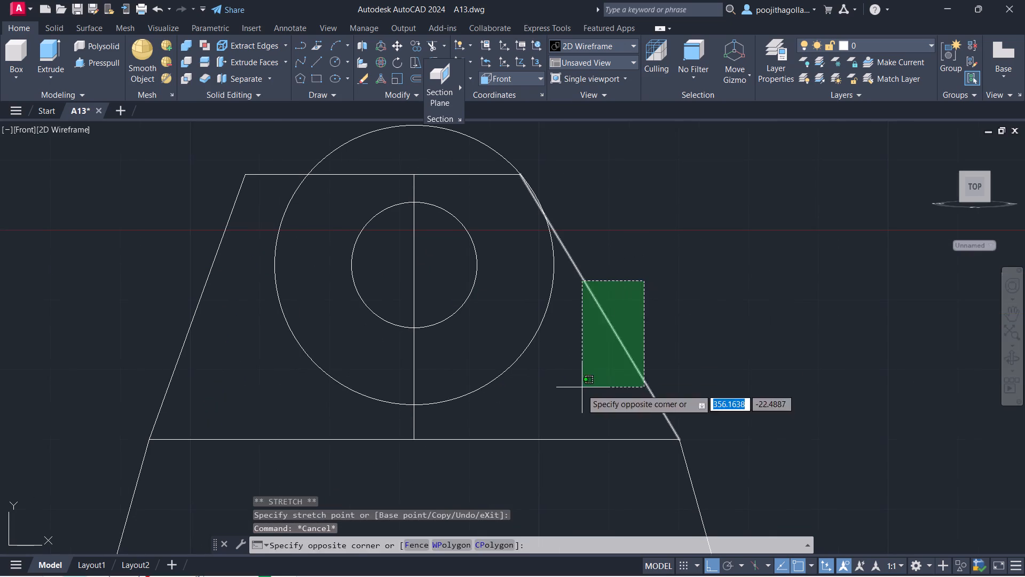
{"action": "left_click", "coordinate": [580, 389]}
{"action": "key", "text": "Home"}
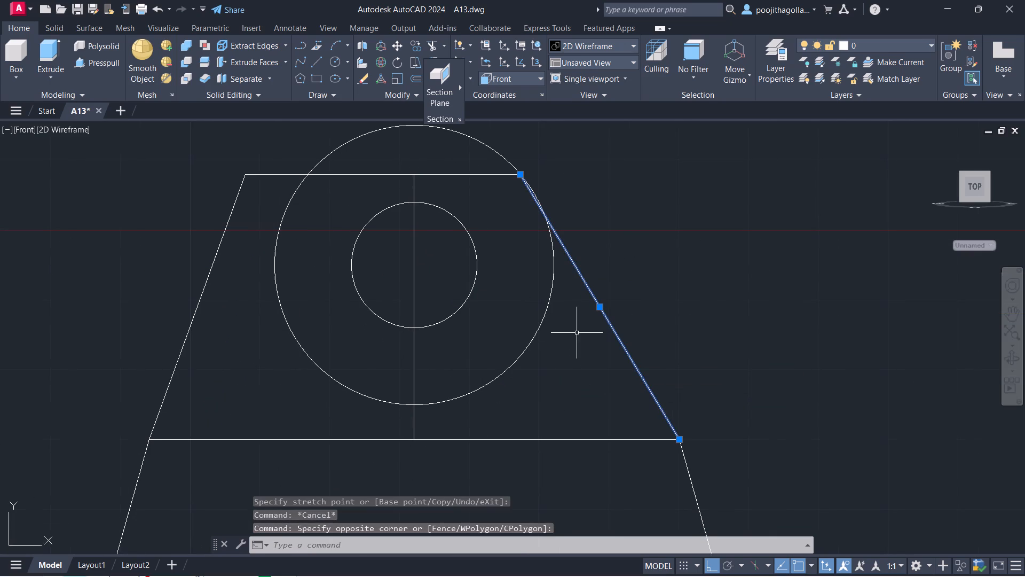
{"action": "key", "text": "Delete"}
{"action": "middle_click_drag", "start_coordinate": [469, 306], "coordinate": [510, 342]}
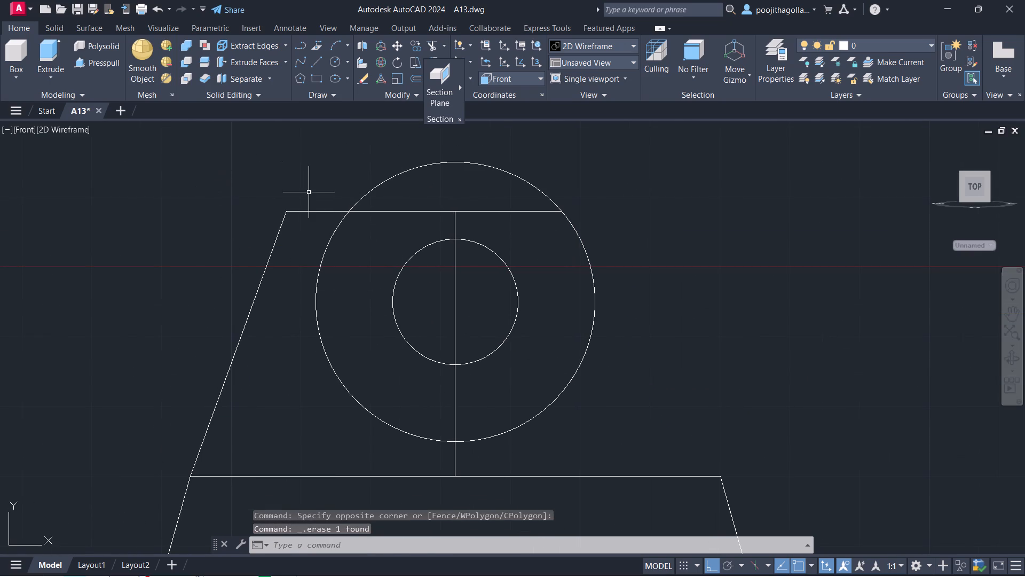
{"action": "left_click", "coordinate": [311, 191]}
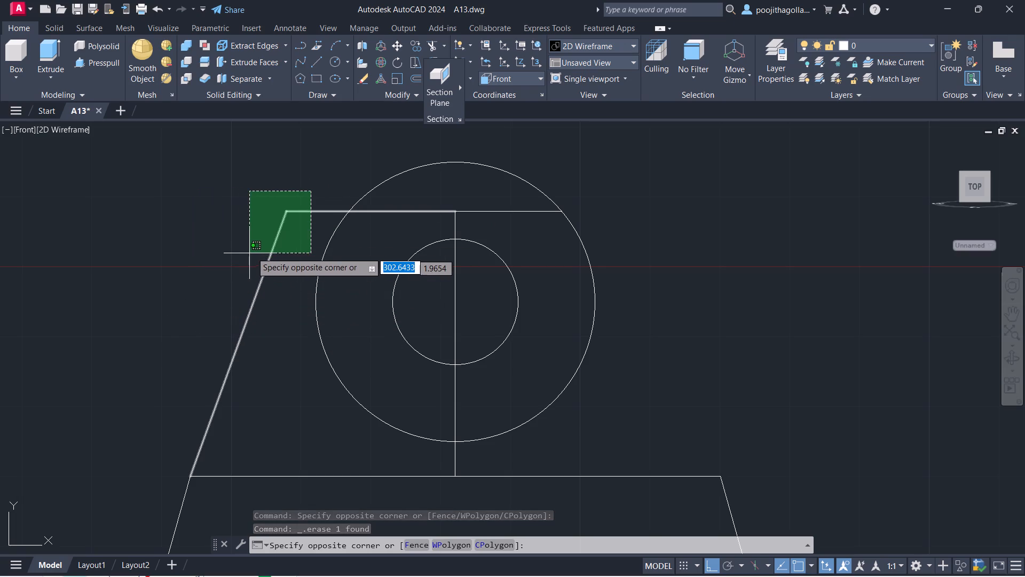
{"action": "key", "text": "Escape"}
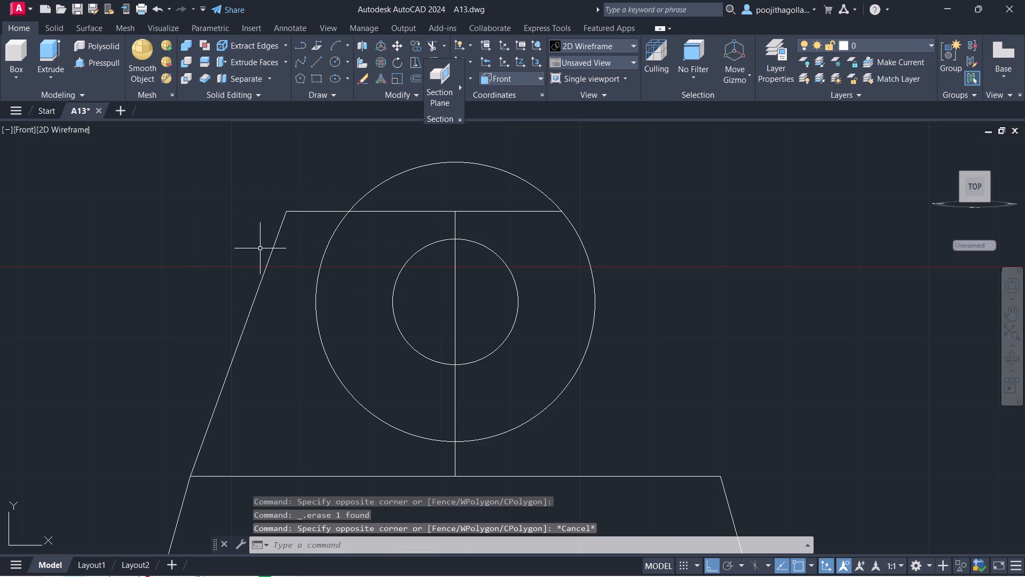
{"action": "left_click", "coordinate": [499, 212]}
{"action": "key", "text": "Delete"}
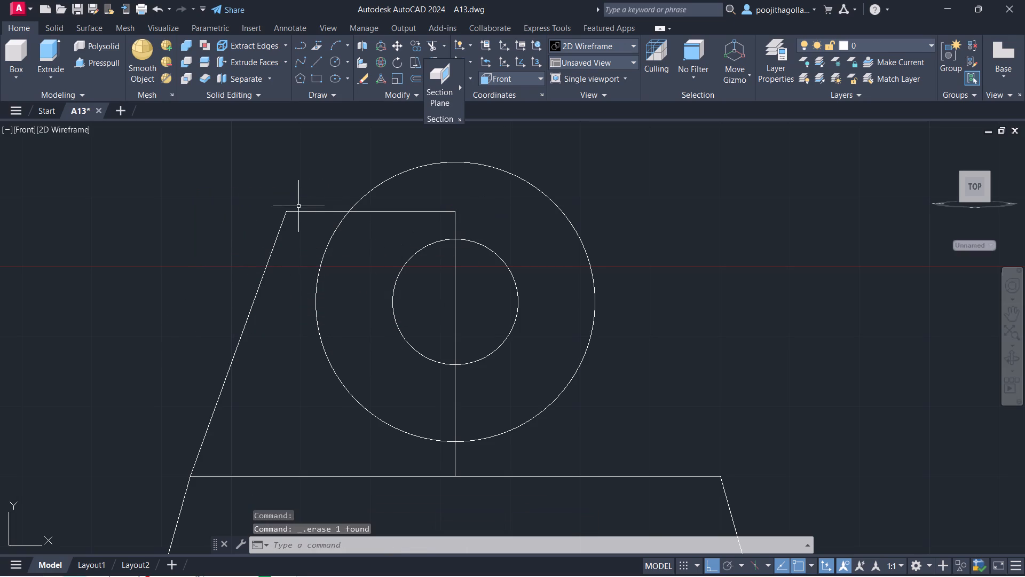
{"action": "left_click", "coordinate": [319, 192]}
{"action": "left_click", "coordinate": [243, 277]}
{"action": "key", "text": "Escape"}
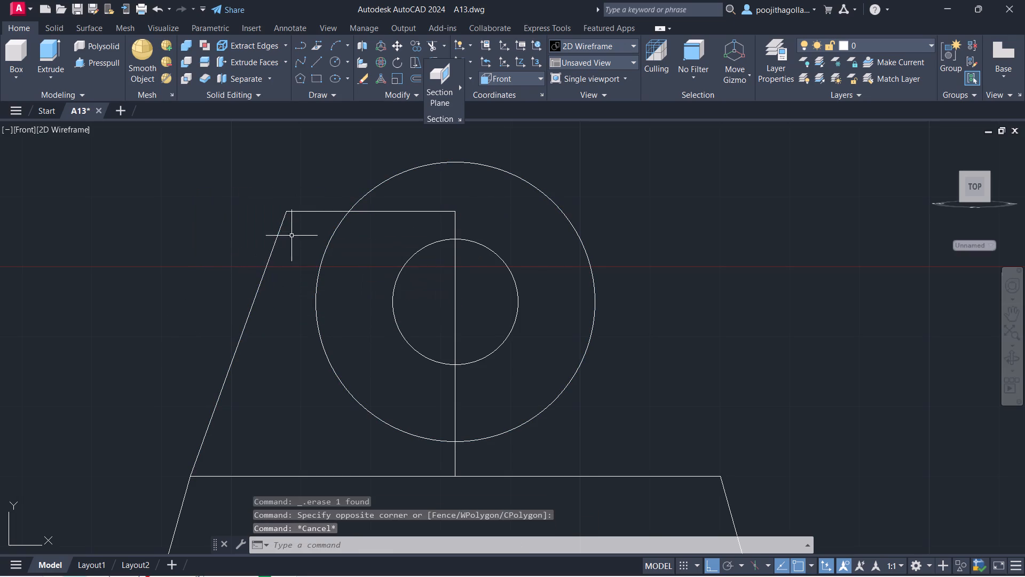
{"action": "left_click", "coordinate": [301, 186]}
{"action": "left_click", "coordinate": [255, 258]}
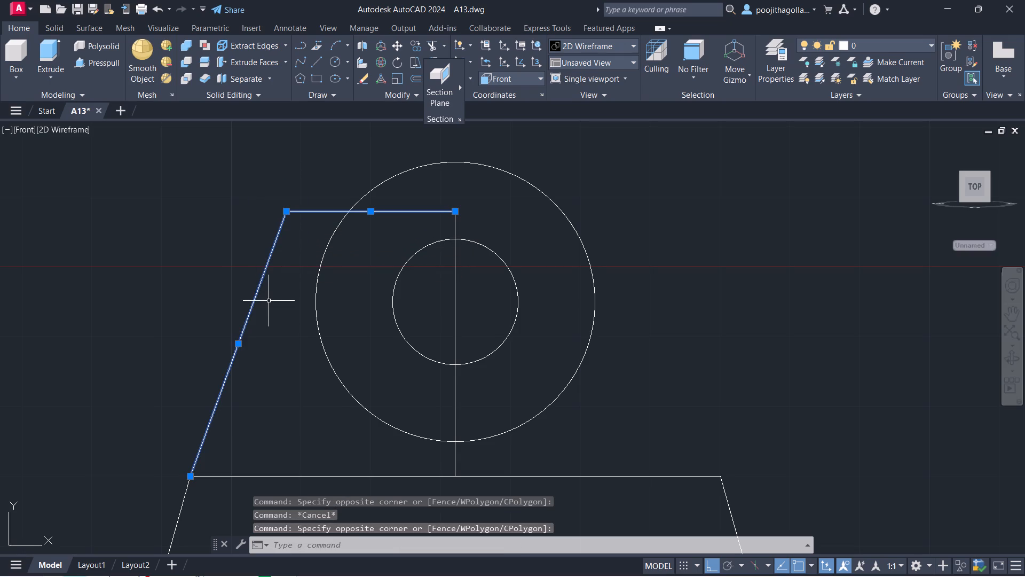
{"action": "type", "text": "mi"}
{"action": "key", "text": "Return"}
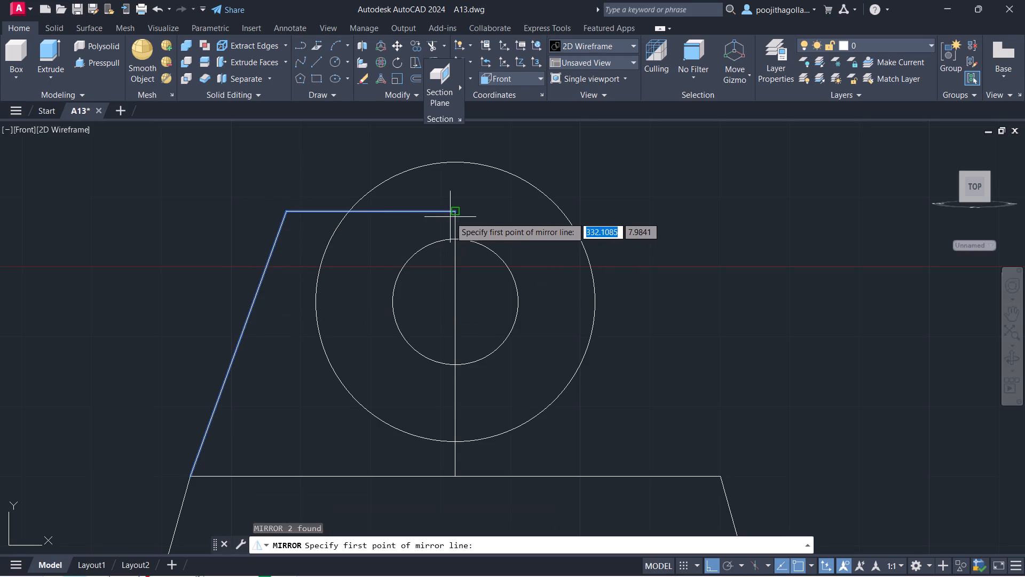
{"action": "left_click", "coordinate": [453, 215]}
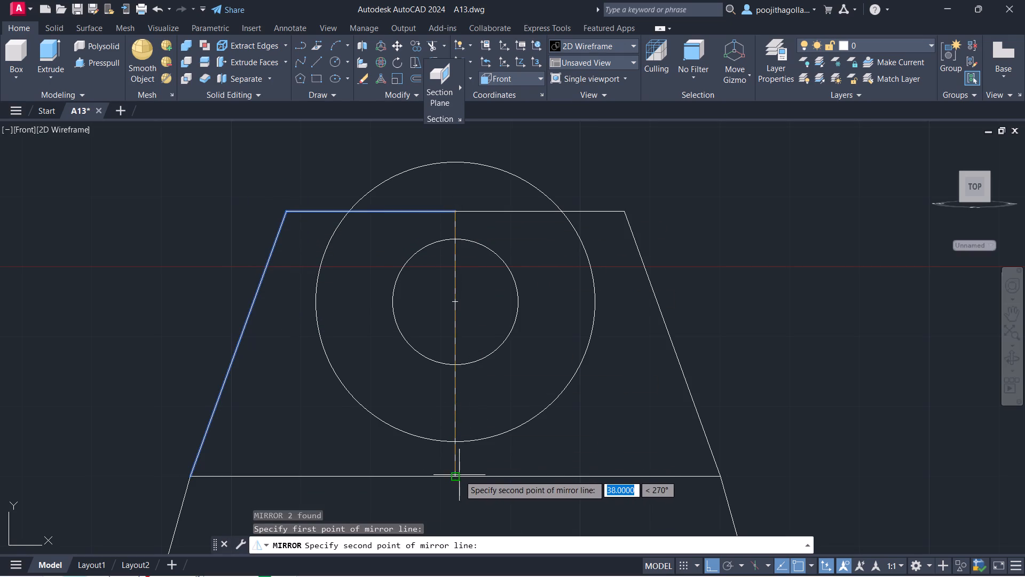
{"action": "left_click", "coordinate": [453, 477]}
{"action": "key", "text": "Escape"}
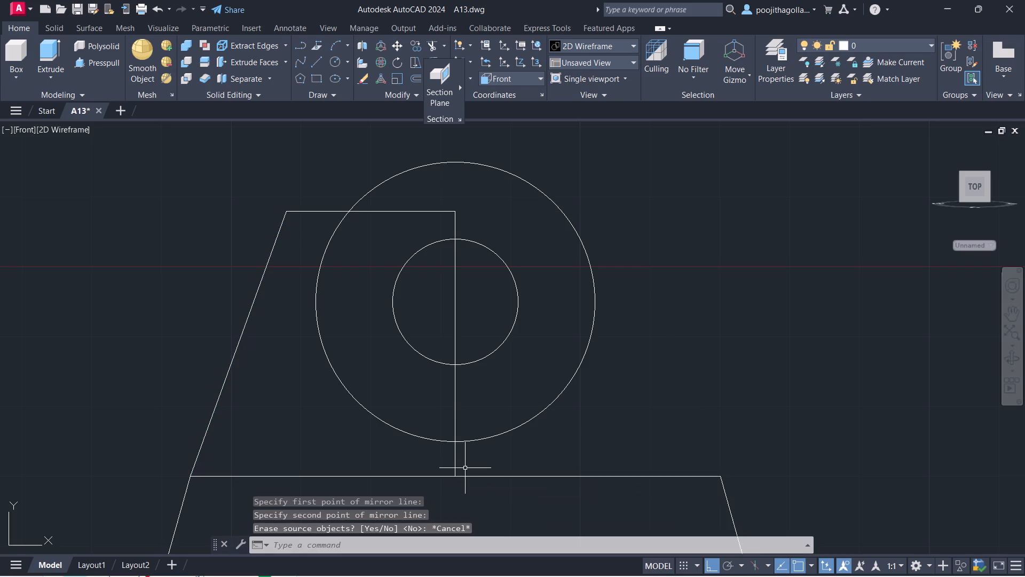
Mirror the left sloping line and the left top edge about the vertical centre line, keeping the originals.
{"action": "key", "text": "space"}
{"action": "left_click", "coordinate": [318, 180]}
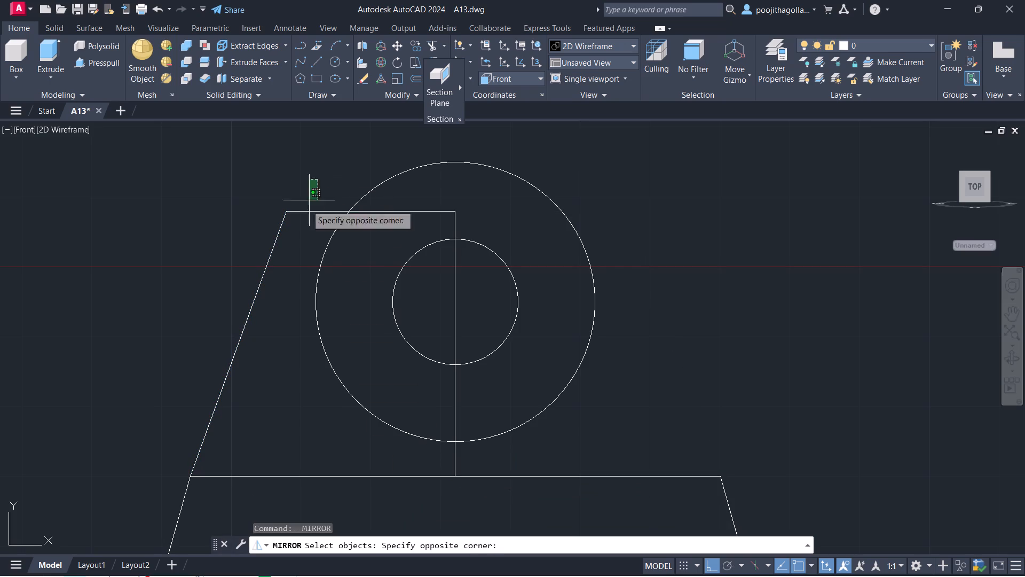
{"action": "left_click", "coordinate": [270, 255]}
{"action": "key", "text": "Return"}
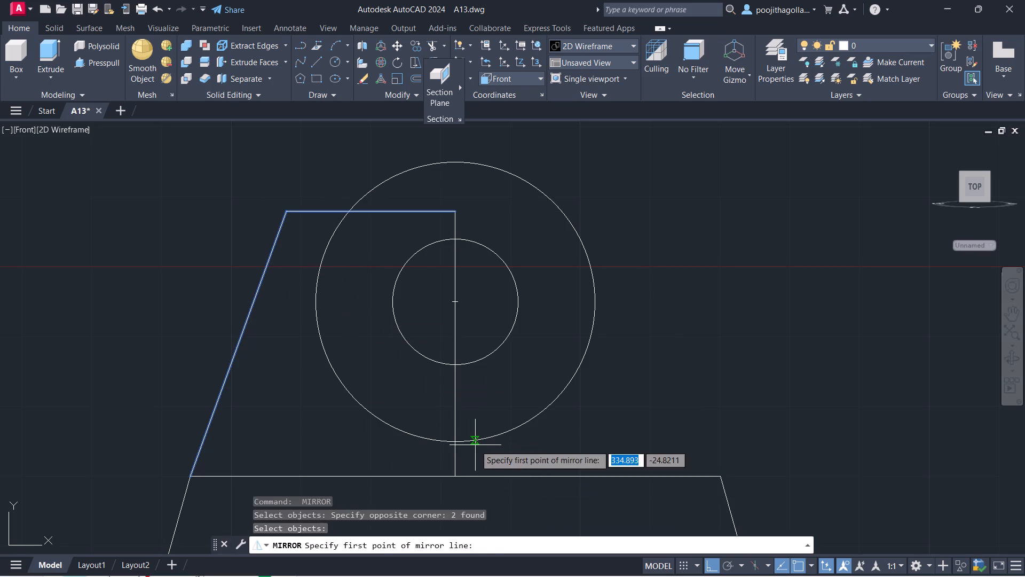
{"action": "left_click", "coordinate": [451, 473]}
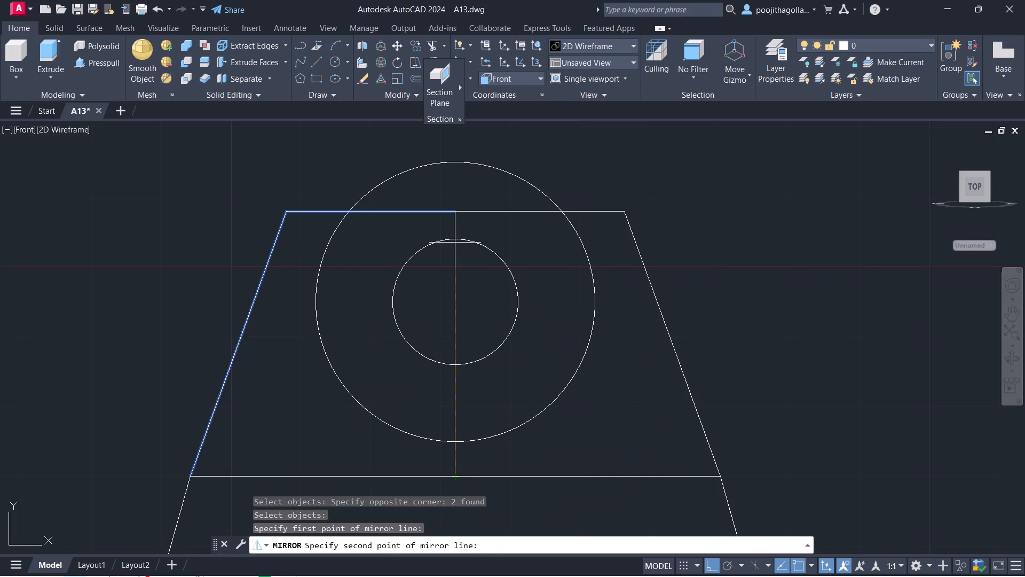
{"action": "left_click", "coordinate": [458, 211]}
{"action": "left_click_drag", "start_coordinate": [491, 255], "coordinate": [458, 211]}
Trim away both halves of the top edge inside the outer circle.
{"action": "scroll", "coordinate": [482, 267], "scroll_direction": "down", "scroll_amount": 2}
{"action": "middle_click_drag", "start_coordinate": [510, 323], "coordinate": [517, 332]}
{"action": "type", "text": "tr"}
{"action": "key", "text": "Return"}
{"action": "scroll", "coordinate": [485, 270], "scroll_direction": "up", "scroll_amount": 2}
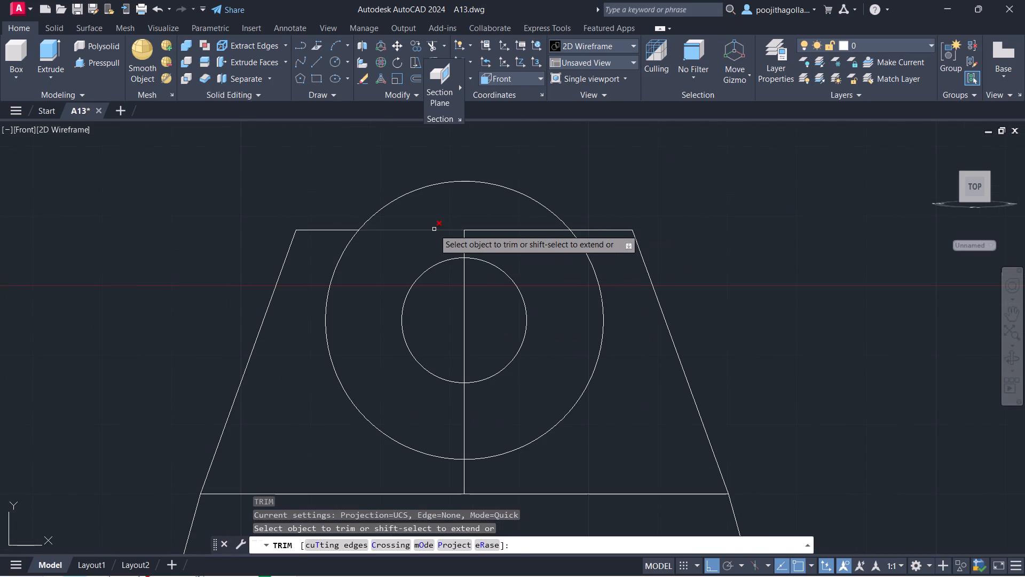
{"action": "left_click", "coordinate": [434, 229]}
{"action": "left_click", "coordinate": [504, 229]}
{"action": "key", "text": "Escape"}
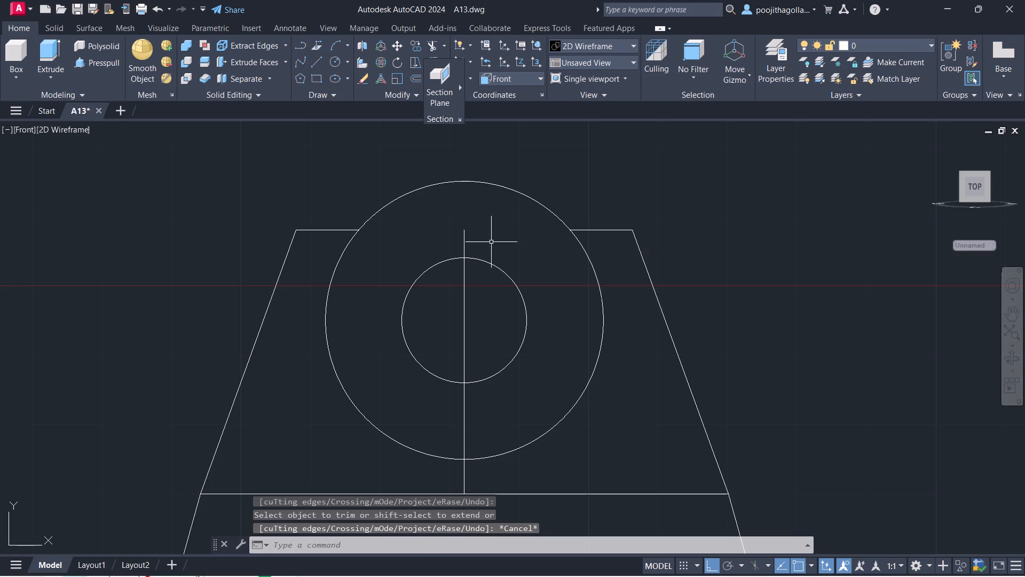
Erase the vertical centre line running through the circles.
{"action": "left_click", "coordinate": [486, 237]}
{"action": "left_click", "coordinate": [449, 245]}
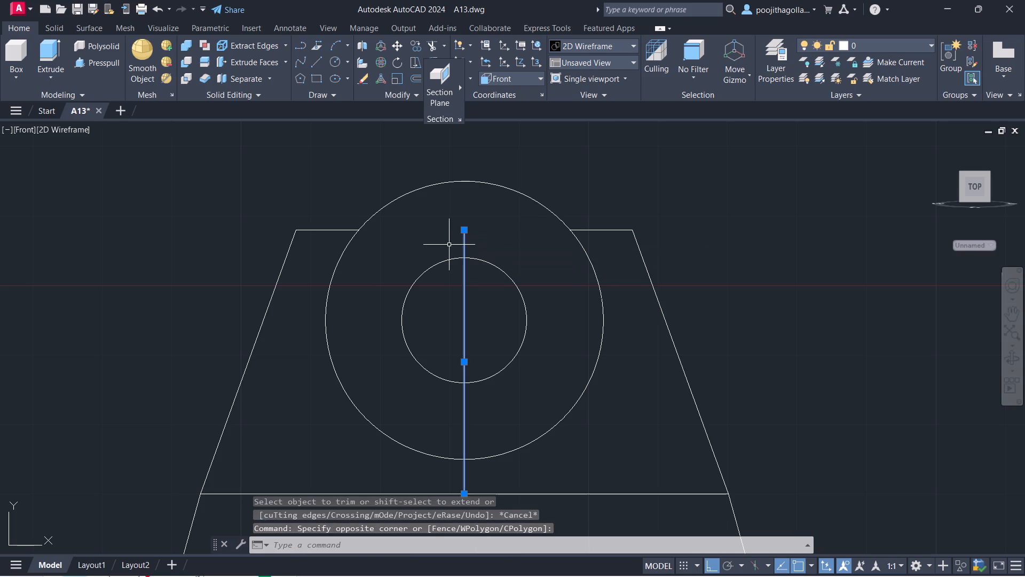
{"action": "key", "text": "Delete"}
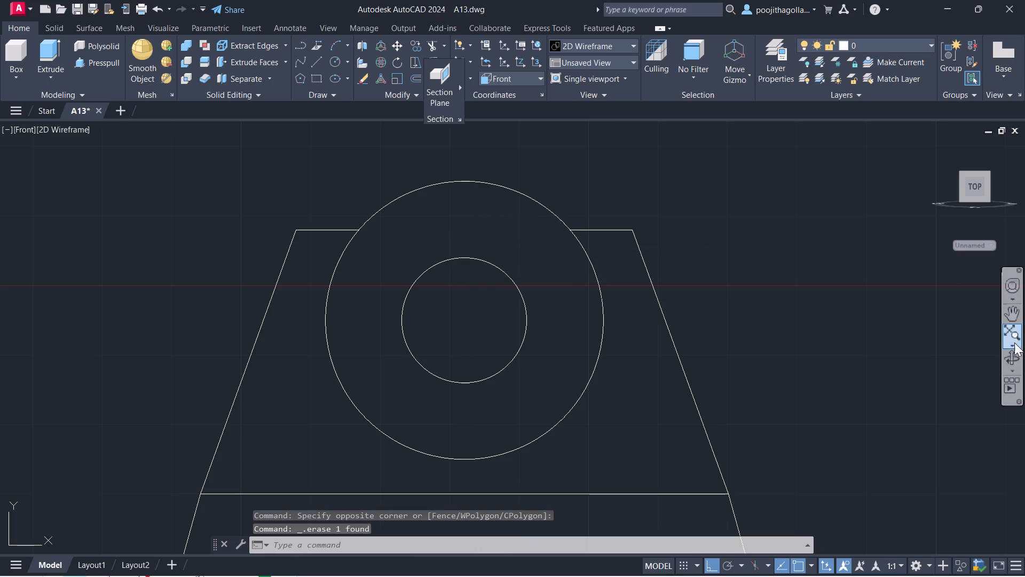
Draw a 76-long horizontal line between the lower ends of the two sloping lines to close the profile's bottom.
{"action": "middle_click_drag", "start_coordinate": [814, 420], "coordinate": [802, 383]}
{"action": "scroll", "coordinate": [802, 383], "scroll_direction": "up", "scroll_amount": 1}
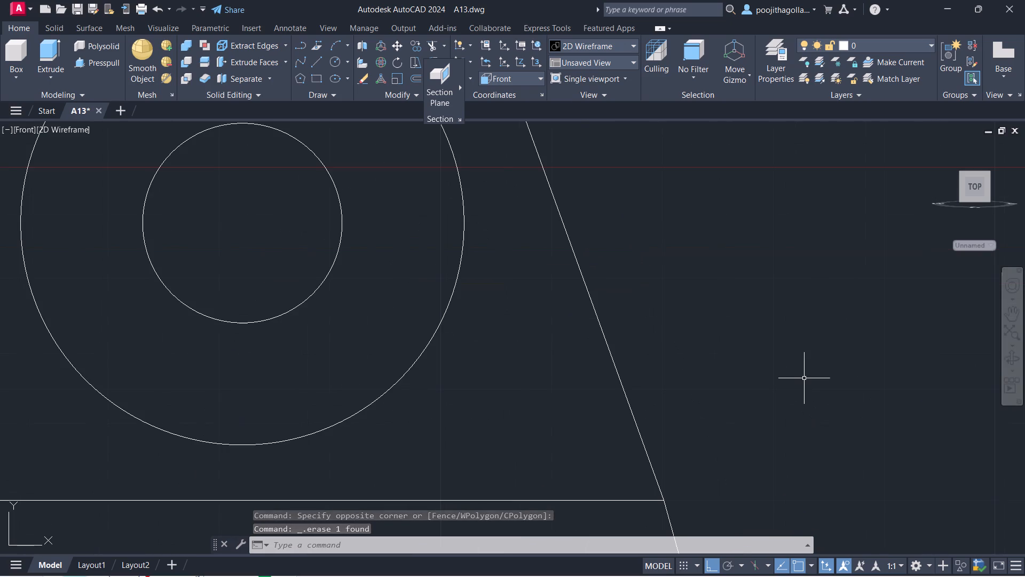
{"action": "scroll", "coordinate": [804, 378], "scroll_direction": "down", "scroll_amount": 1}
{"action": "middle_click_drag", "start_coordinate": [803, 394], "coordinate": [815, 353]}
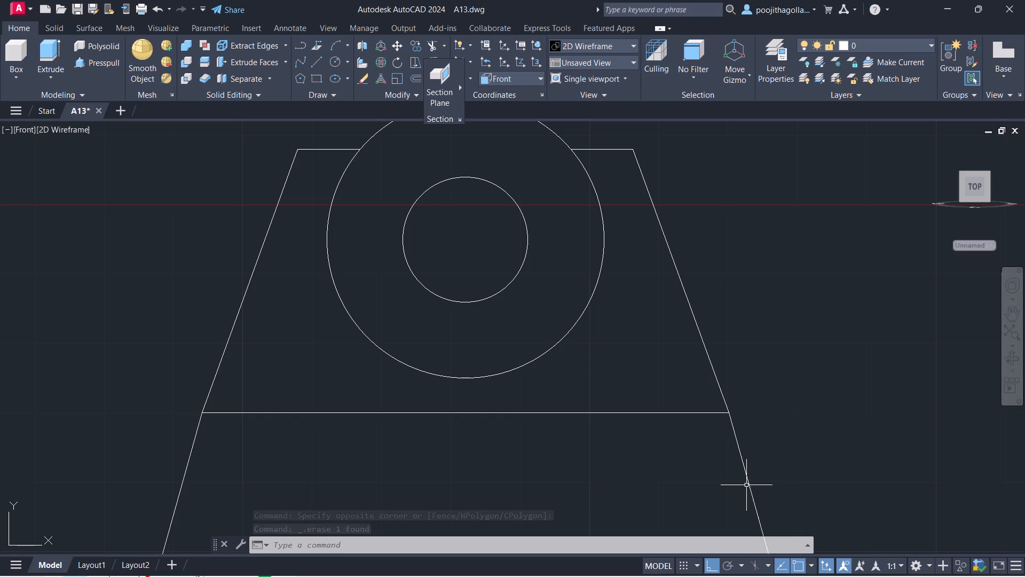
{"action": "key", "text": "l"}
{"action": "key", "text": "Return"}
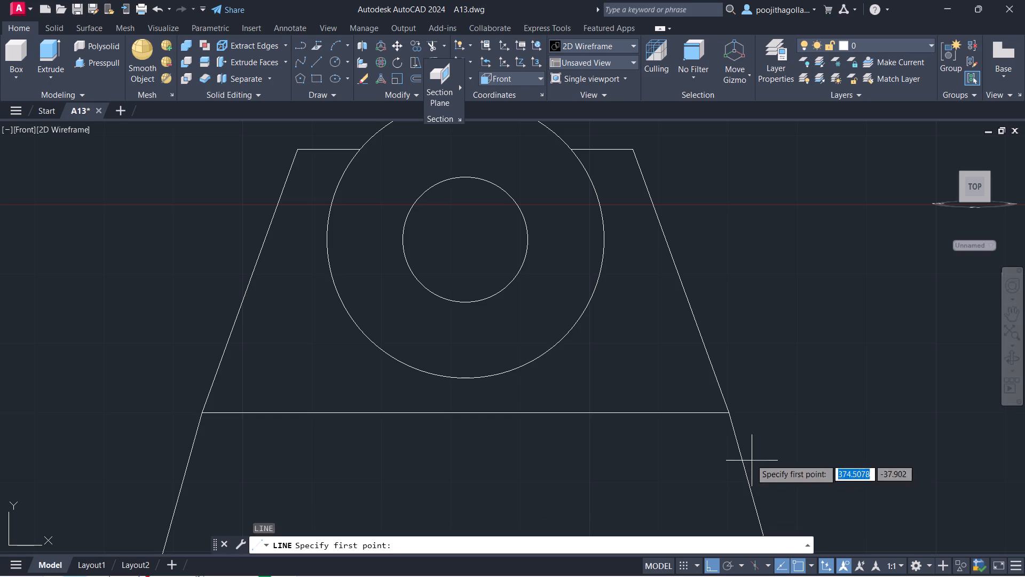
{"action": "left_click", "coordinate": [726, 415]}
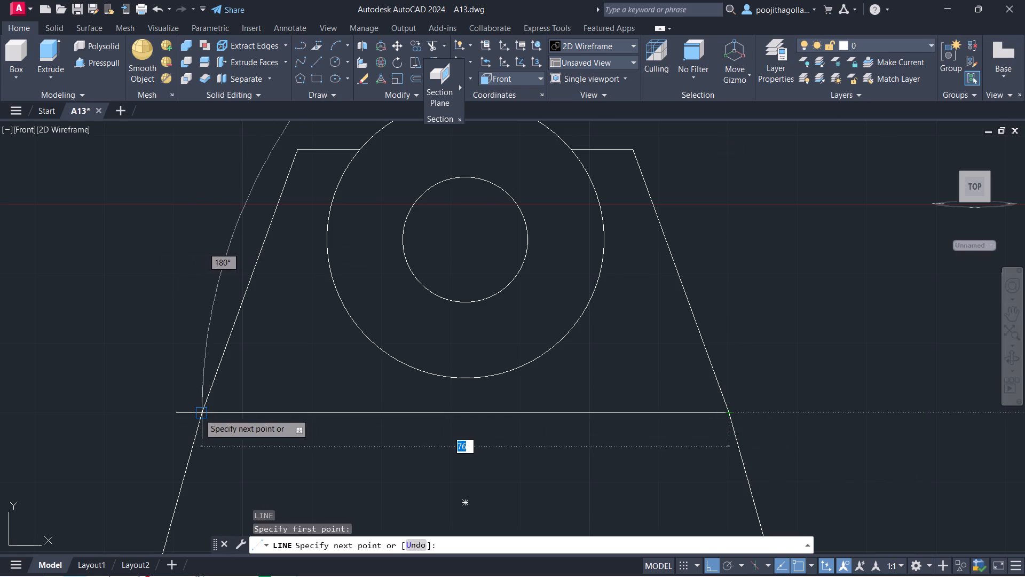
{"action": "left_click", "coordinate": [200, 415]}
{"action": "key", "text": "Escape"}
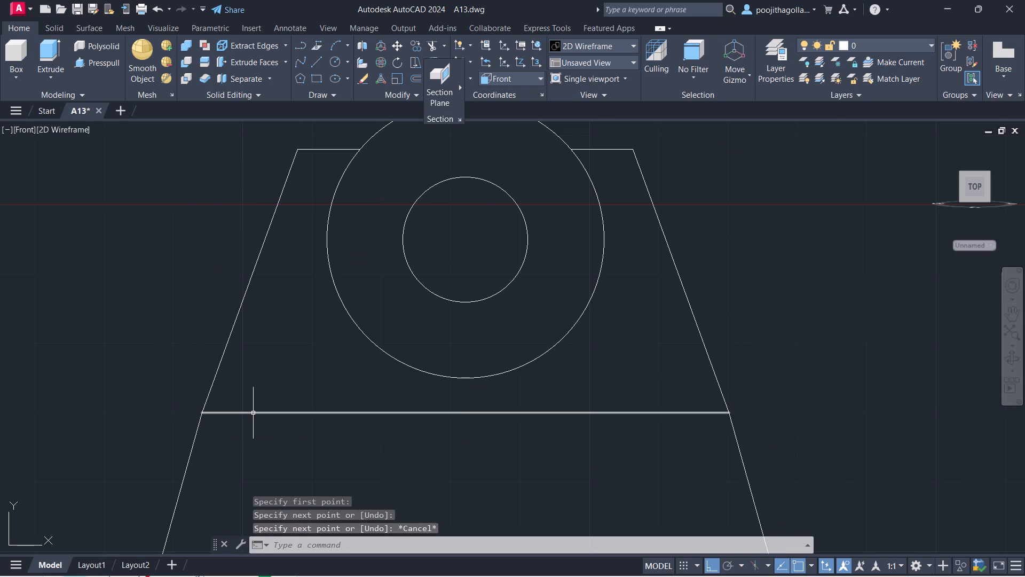
Join the bottom line, both sloping lines and both short top edges into one polyline.
{"action": "left_click", "coordinate": [253, 413]}
{"action": "left_click_drag", "start_coordinate": [254, 337], "coordinate": [239, 339]}
{"action": "left_click", "coordinate": [154, 354]}
{"action": "left_click_drag", "start_coordinate": [783, 276], "coordinate": [750, 298]}
{"action": "left_click", "coordinate": [671, 353]}
{"action": "left_click", "coordinate": [600, 149]}
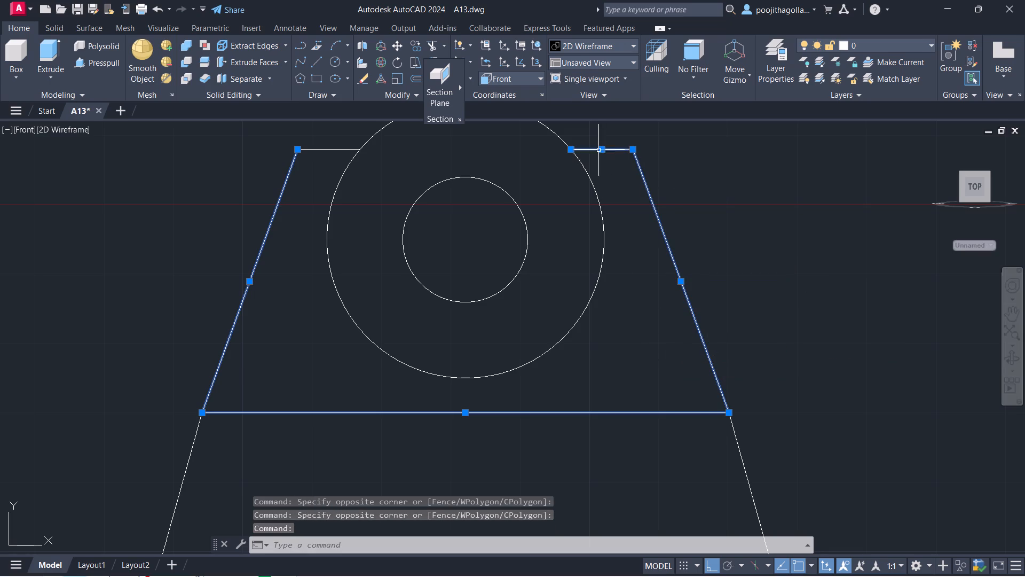
{"action": "left_click", "coordinate": [323, 151]}
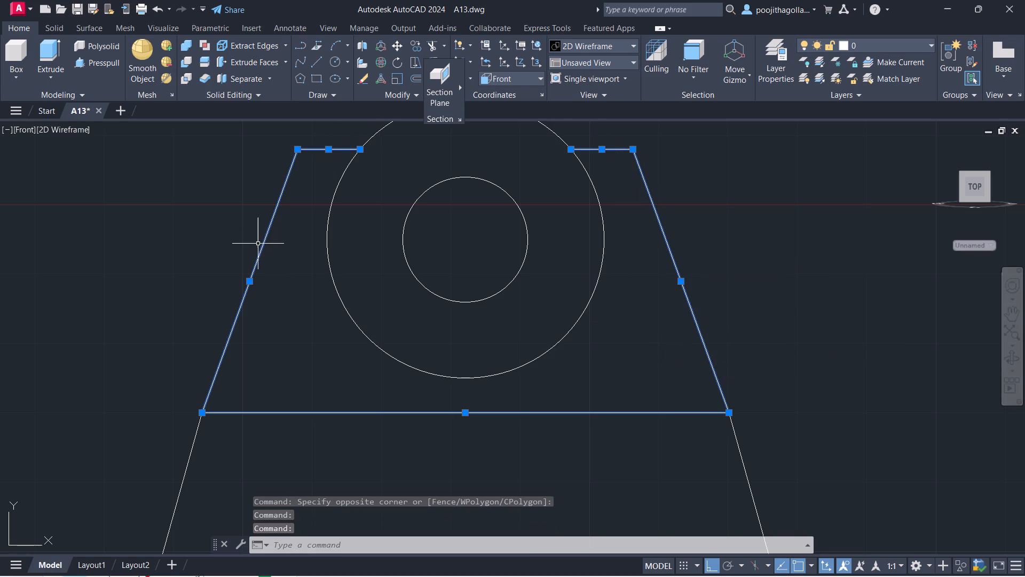
{"action": "key", "text": "j"}
{"action": "key", "text": "Return"}
Move the upper profile and both circles 18 inward along the base's top from the profile's lower corner.
{"action": "scroll", "coordinate": [390, 338], "scroll_direction": "down", "scroll_amount": 2}
{"action": "middle_click_drag", "start_coordinate": [441, 368], "coordinate": [445, 363]}
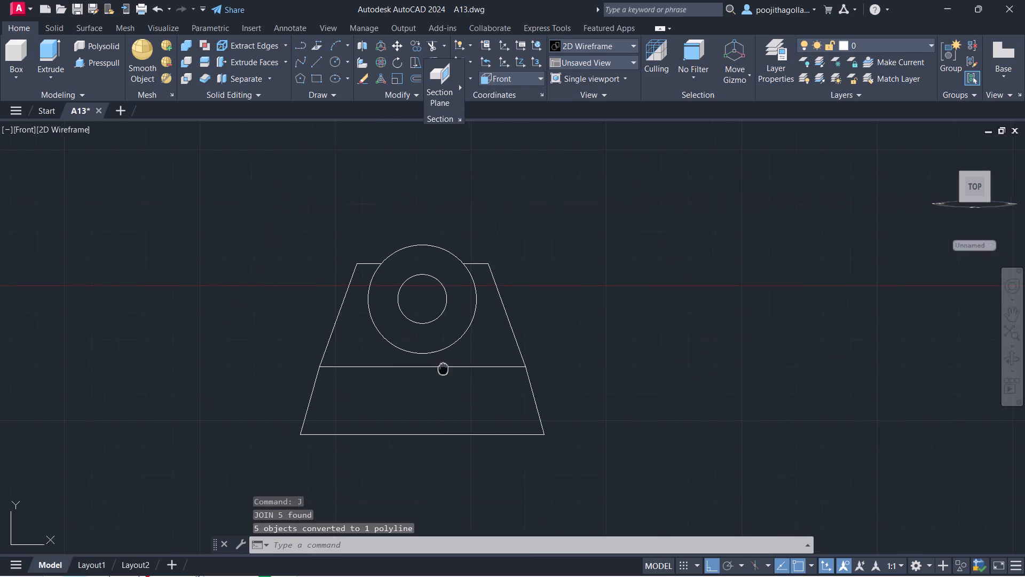
{"action": "middle_click_drag", "start_coordinate": [445, 363], "coordinate": [455, 343]}
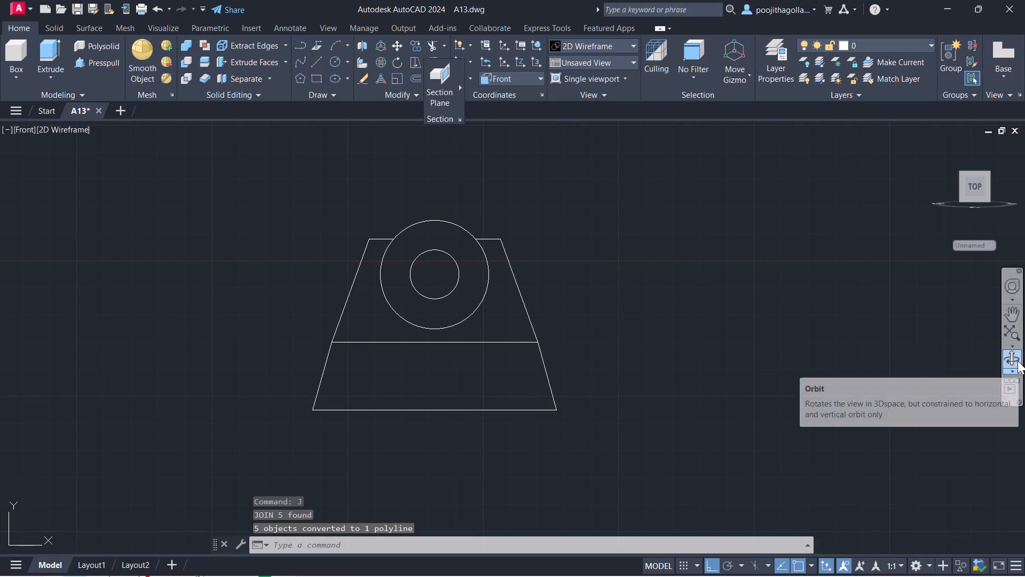
{"action": "left_click", "coordinate": [1018, 361]}
{"action": "left_click_drag", "start_coordinate": [415, 450], "coordinate": [512, 479]}
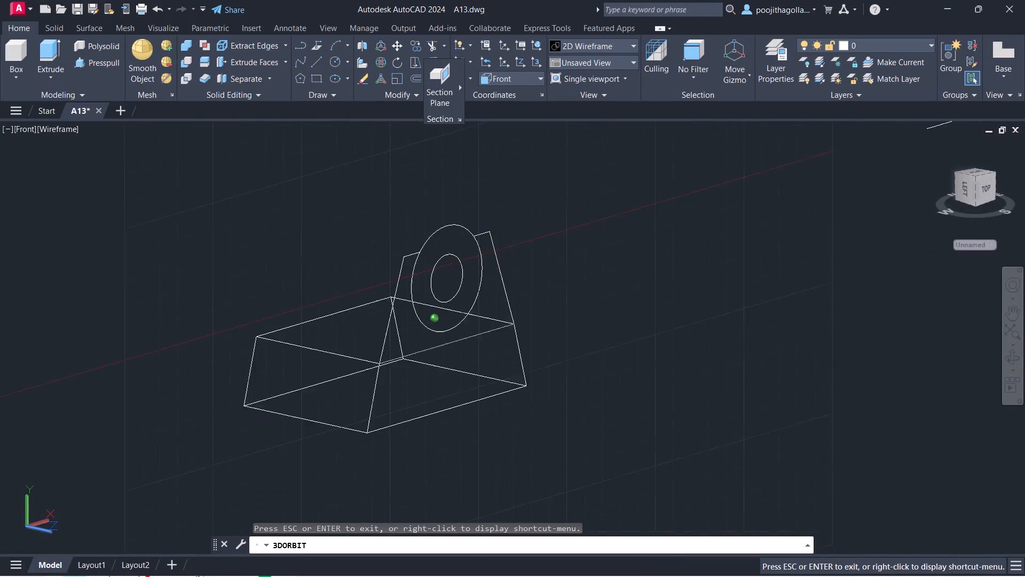
{"action": "left_click_drag", "start_coordinate": [512, 479], "coordinate": [554, 477]}
{"action": "scroll", "coordinate": [436, 426], "scroll_direction": "up", "scroll_amount": 2}
{"action": "middle_click_drag", "start_coordinate": [436, 426], "coordinate": [450, 456]}
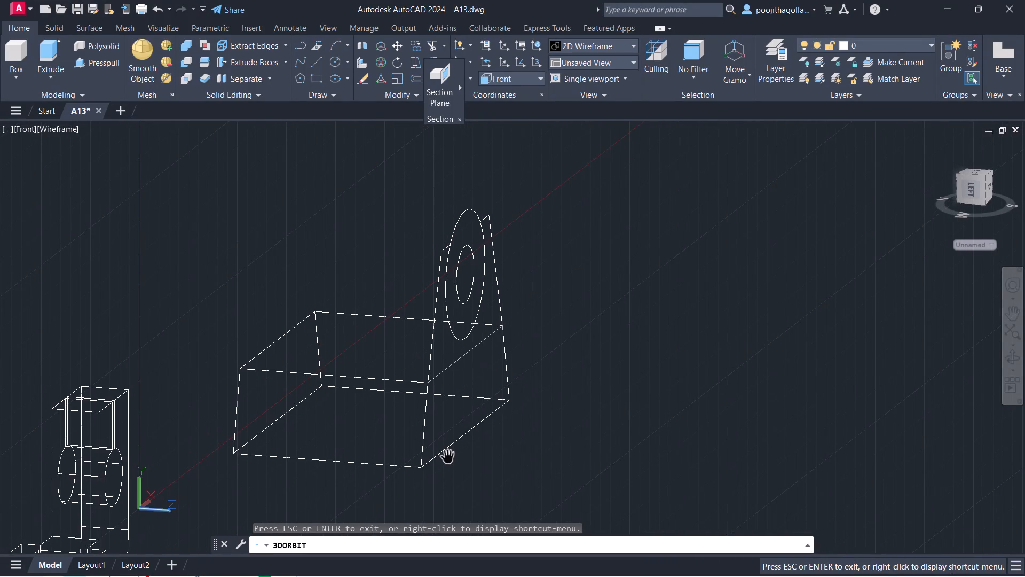
{"action": "key", "text": "Escape"}
{"action": "middle_click_drag", "start_coordinate": [548, 443], "coordinate": [600, 449]}
{"action": "scroll", "coordinate": [520, 353], "scroll_direction": "up", "scroll_amount": 1}
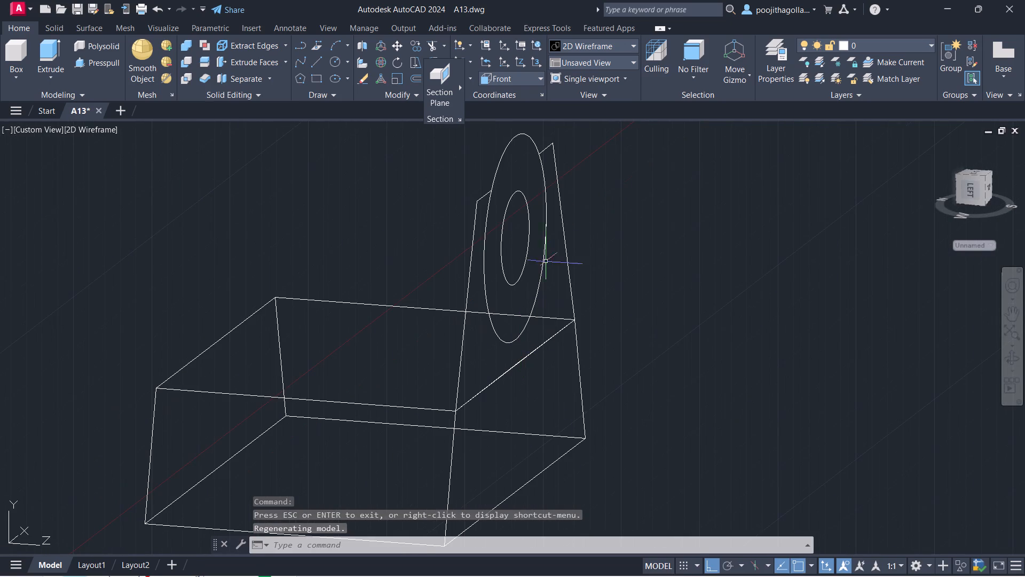
{"action": "left_click", "coordinate": [585, 178]}
{"action": "left_click", "coordinate": [423, 239]}
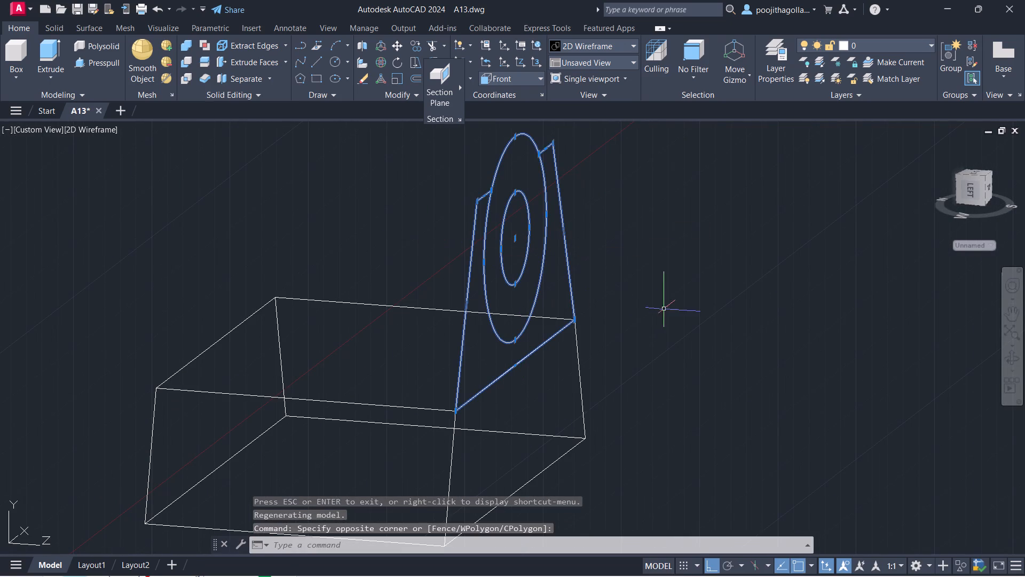
{"action": "key", "text": "m"}
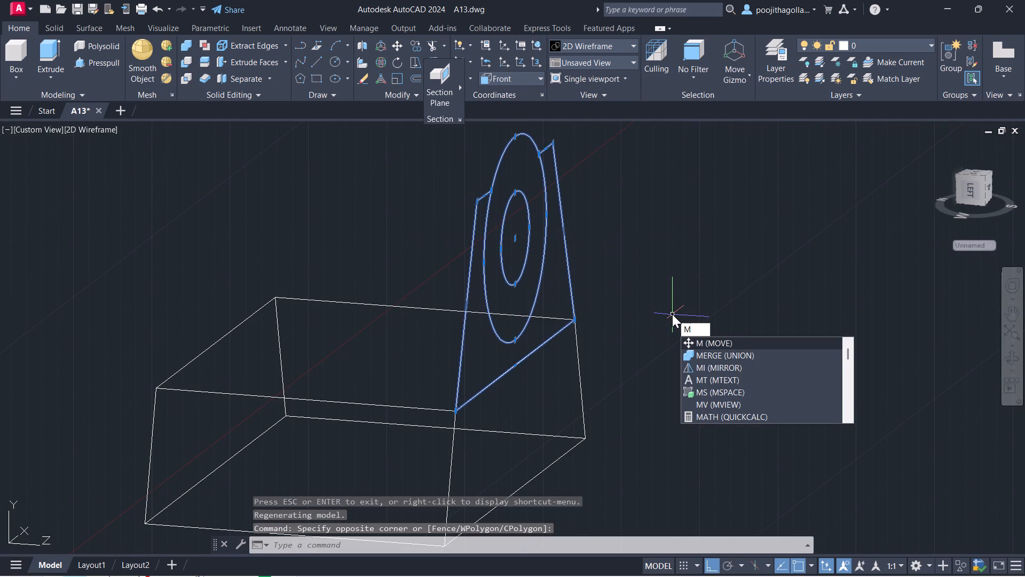
{"action": "key", "text": "Return"}
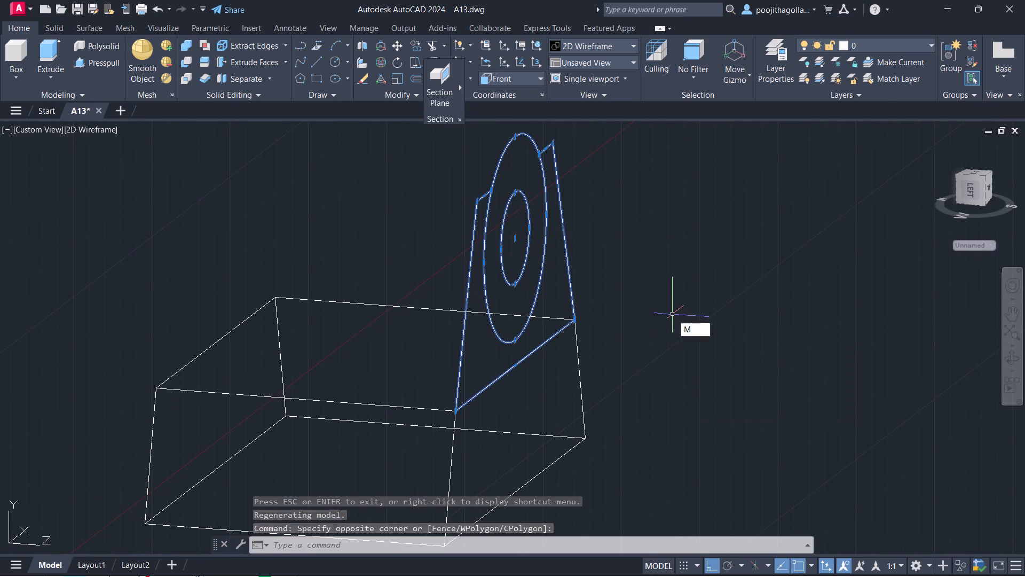
{"action": "left_click", "coordinate": [454, 411]}
{"action": "type", "text": "18"}
{"action": "key", "text": "Return"}
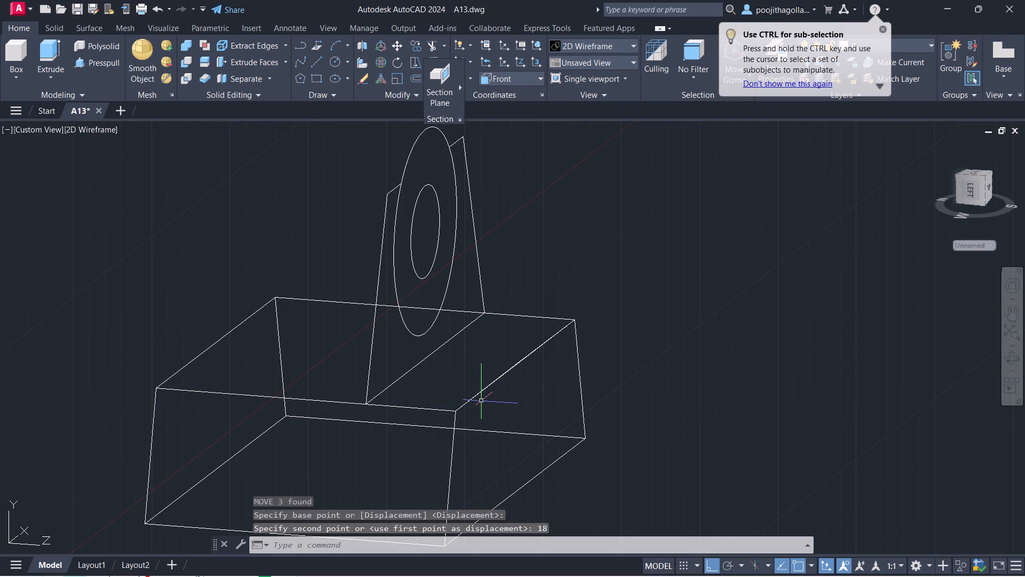
{"action": "middle_click_drag", "start_coordinate": [475, 369], "coordinate": [516, 422]}
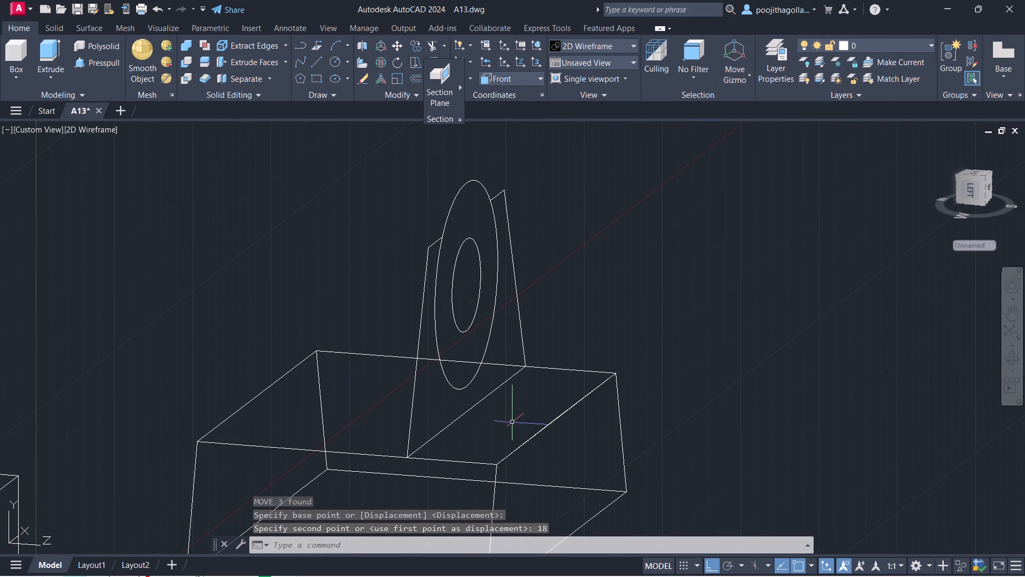
Change the visual style to Shades of Gray.
{"action": "middle_click_drag", "start_coordinate": [479, 420], "coordinate": [501, 362]}
{"action": "middle_click_drag", "start_coordinate": [496, 347], "coordinate": [521, 370]}
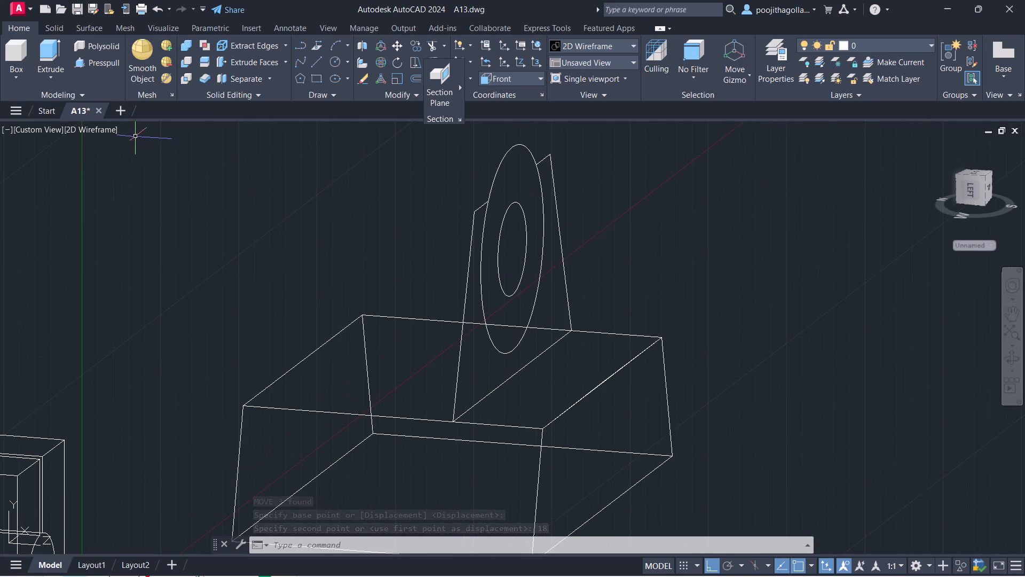
{"action": "left_click", "coordinate": [92, 129]}
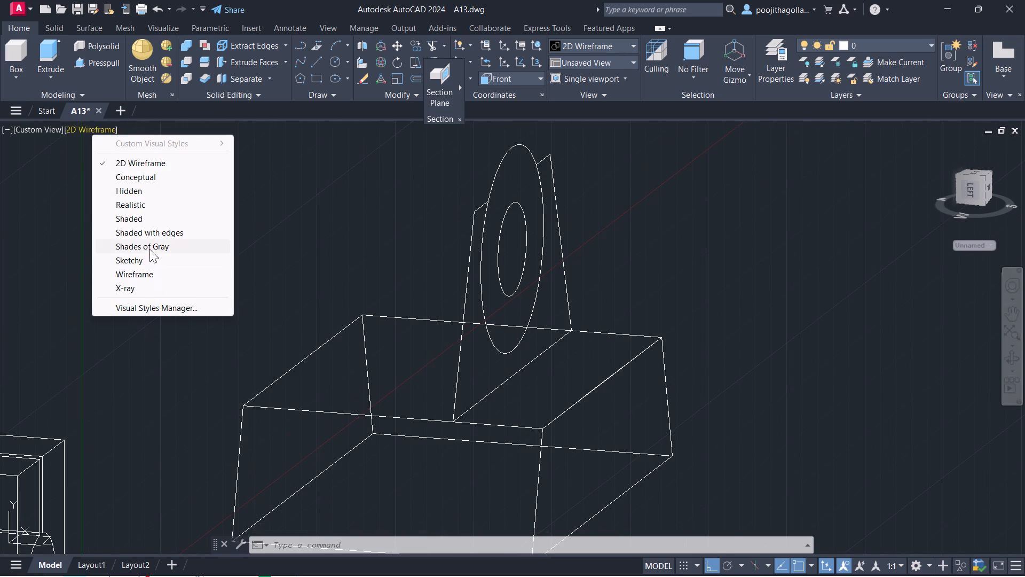
{"action": "left_click", "coordinate": [150, 247]}
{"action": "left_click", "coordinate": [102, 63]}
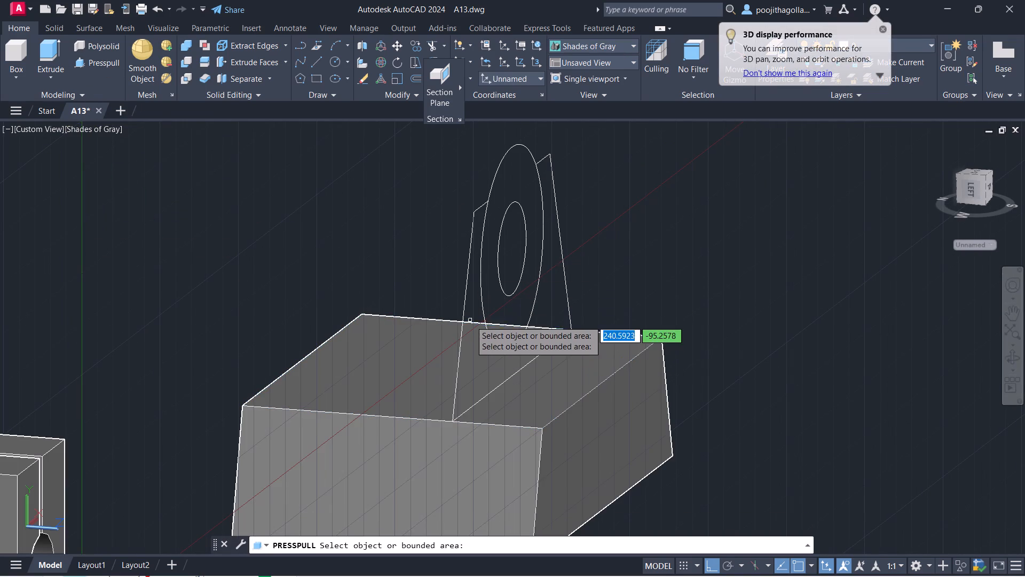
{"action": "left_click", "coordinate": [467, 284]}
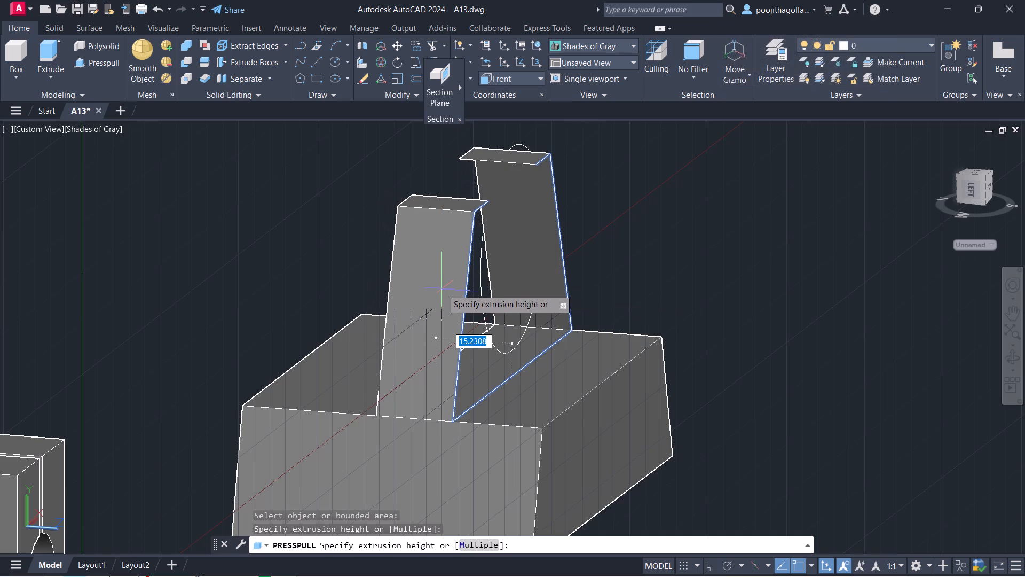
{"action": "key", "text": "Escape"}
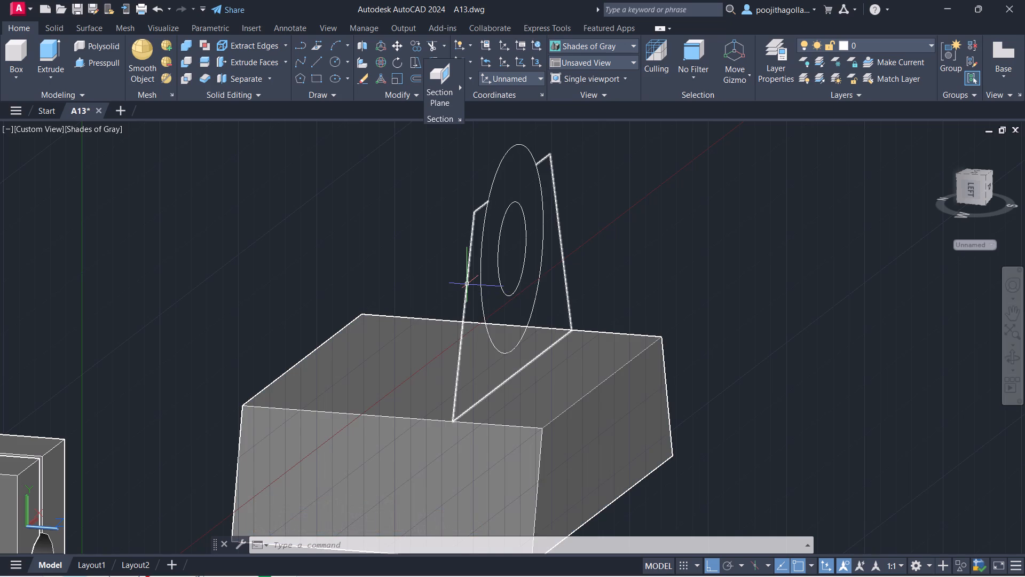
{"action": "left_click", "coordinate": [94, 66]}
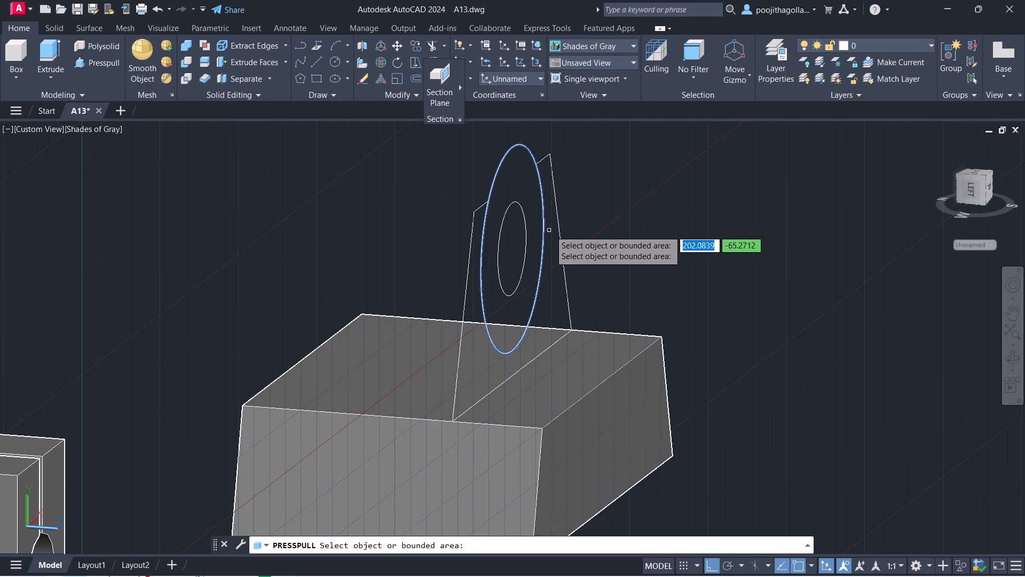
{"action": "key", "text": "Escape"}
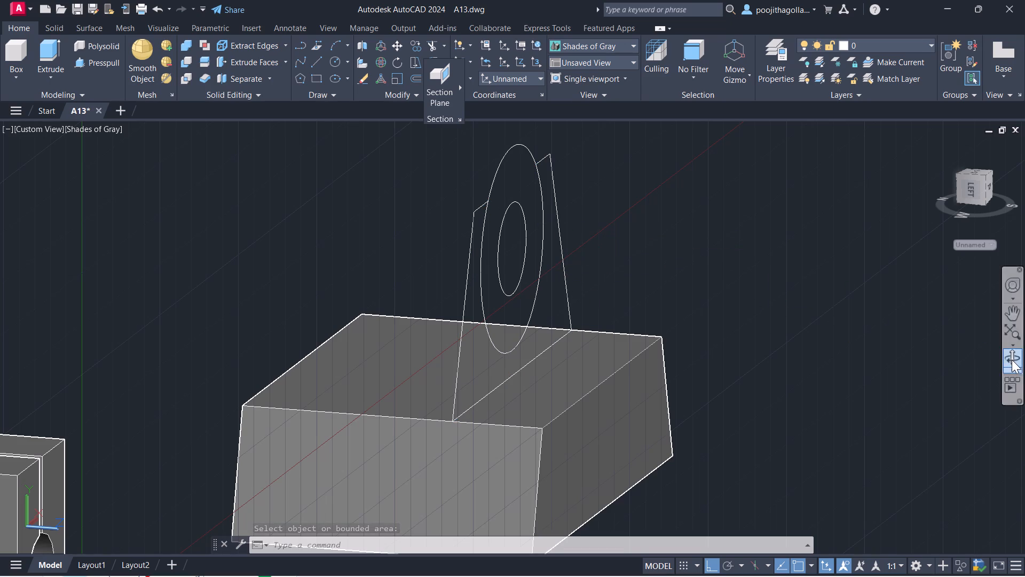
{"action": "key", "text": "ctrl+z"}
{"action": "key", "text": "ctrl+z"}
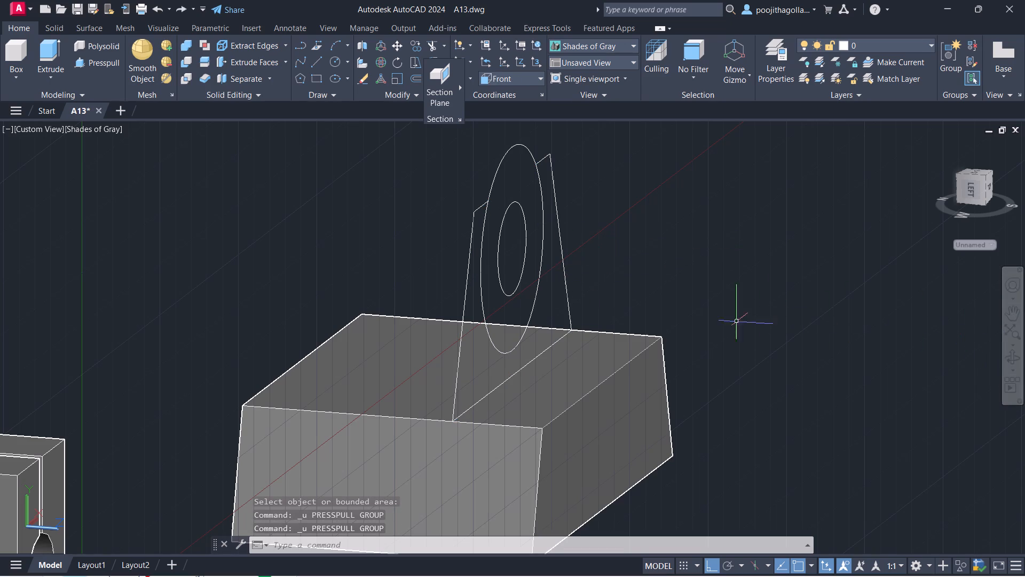
Trim away the outer circle's lower portion inside the upper profile, keeping the arc between the two short top edges.
{"action": "left_click", "coordinate": [1009, 360]}
{"action": "left_click_drag", "start_coordinate": [814, 357], "coordinate": [681, 336]}
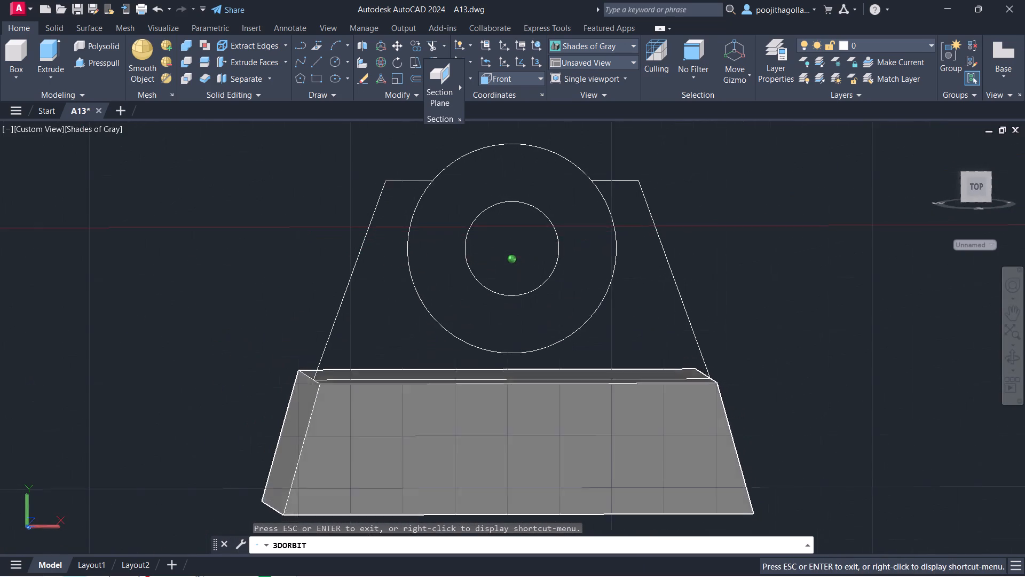
{"action": "left_click_drag", "start_coordinate": [681, 336], "coordinate": [660, 326]}
{"action": "scroll", "coordinate": [588, 325], "scroll_direction": "up", "scroll_amount": 2}
{"action": "middle_click_drag", "start_coordinate": [588, 332], "coordinate": [629, 402]}
{"action": "scroll", "coordinate": [611, 377], "scroll_direction": "up", "scroll_amount": 1}
{"action": "type", "text": "tr"}
{"action": "key", "text": "Return"}
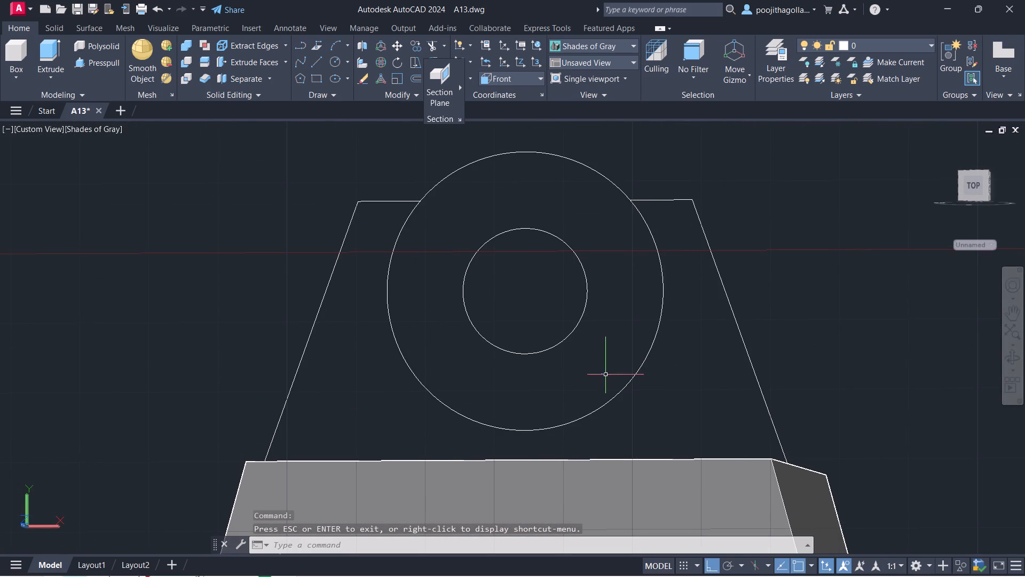
{"action": "type", "text": "tr"}
{"action": "key", "text": "Return"}
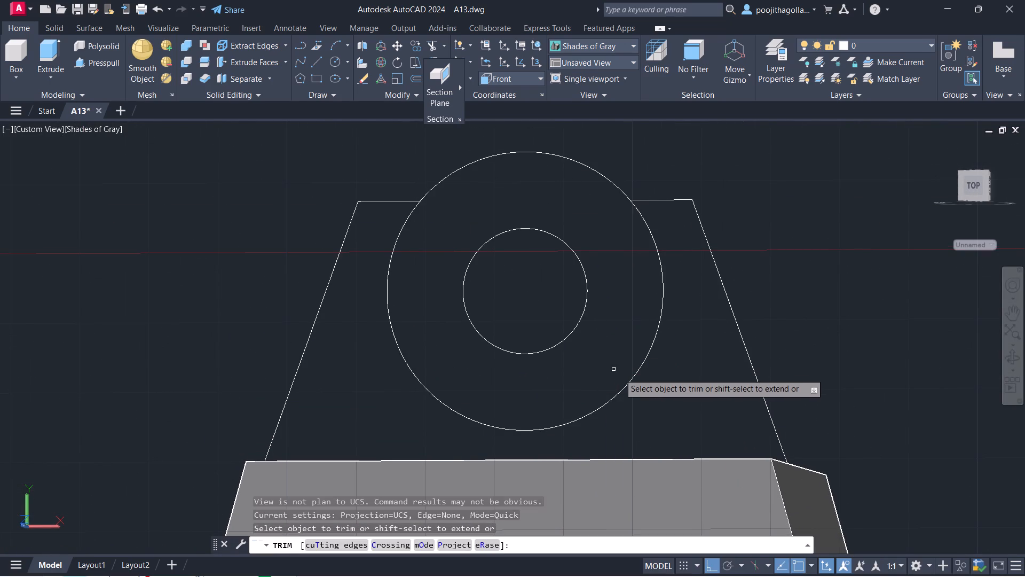
{"action": "left_click", "coordinate": [634, 375]}
{"action": "key", "text": "Escape"}
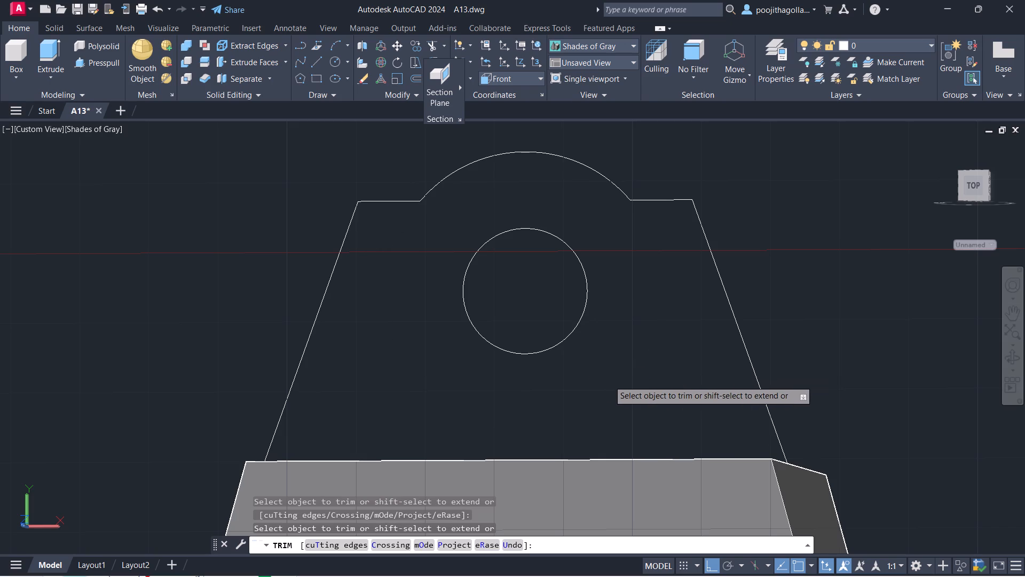
Join the trimmed top arc with the upper profile's outline into a single polyline.
{"action": "left_click_drag", "start_coordinate": [759, 189], "coordinate": [749, 194]}
{"action": "left_click", "coordinate": [253, 302]}
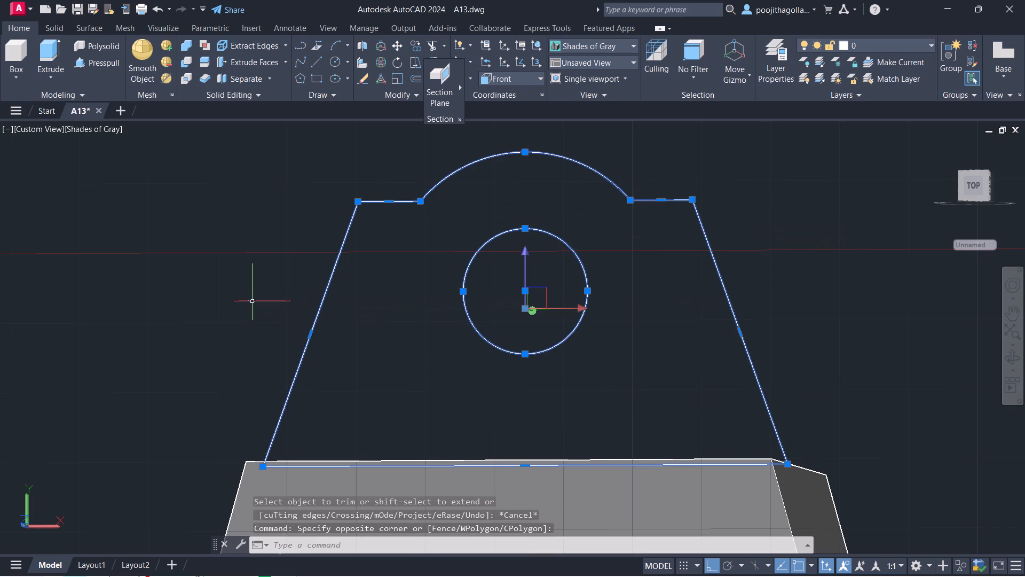
{"action": "key", "text": "j"}
{"action": "key", "text": "Return"}
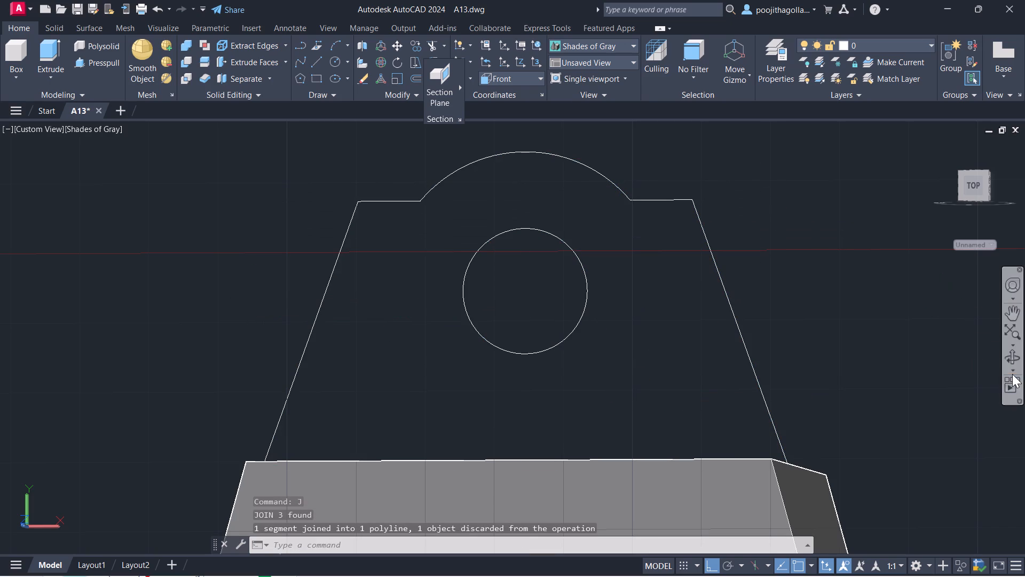
Presspull the closed upper profile 24 back across the base's top to form the upright block.
{"action": "left_click", "coordinate": [1012, 356]}
{"action": "left_click_drag", "start_coordinate": [561, 414], "coordinate": [683, 474]}
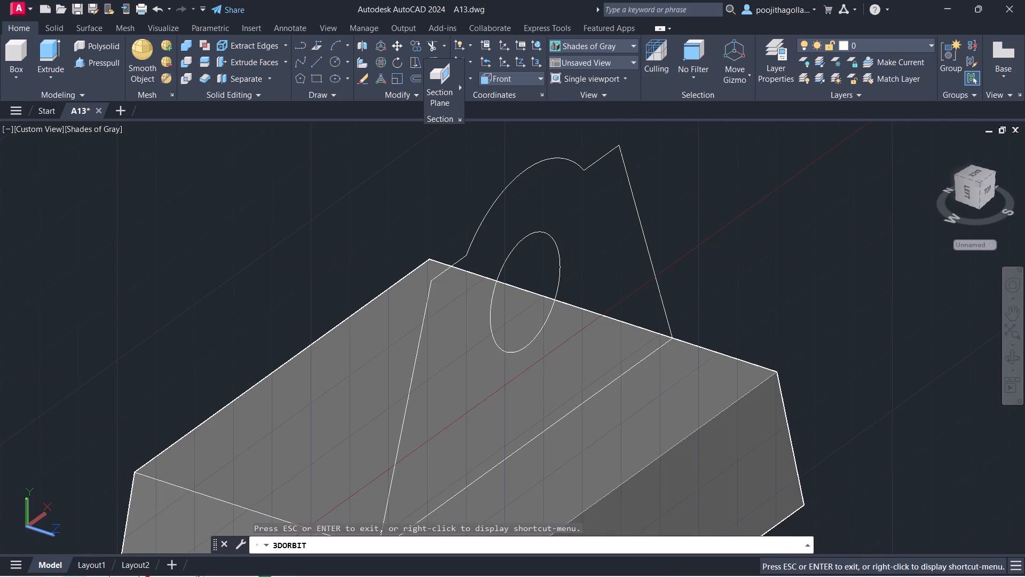
{"action": "key", "text": "Escape"}
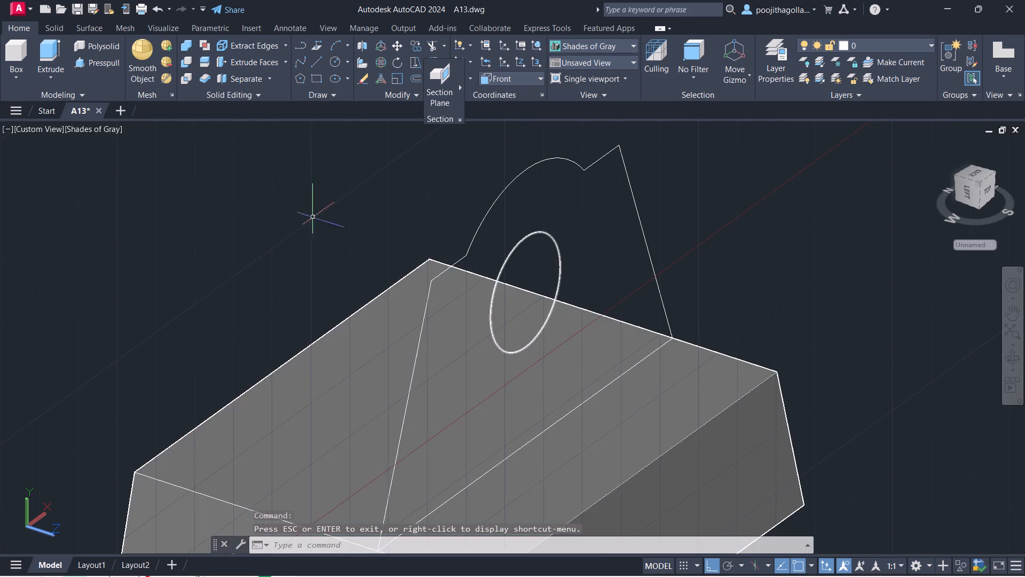
{"action": "left_click", "coordinate": [88, 68]}
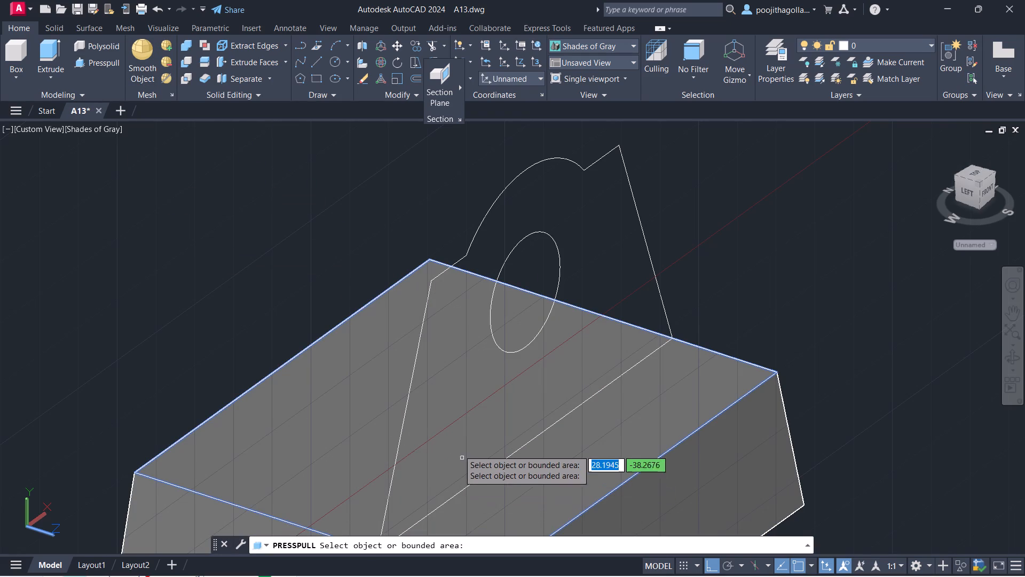
{"action": "scroll", "coordinate": [445, 435], "scroll_direction": "down", "scroll_amount": 1}
{"action": "middle_click_drag", "start_coordinate": [445, 435], "coordinate": [464, 393]}
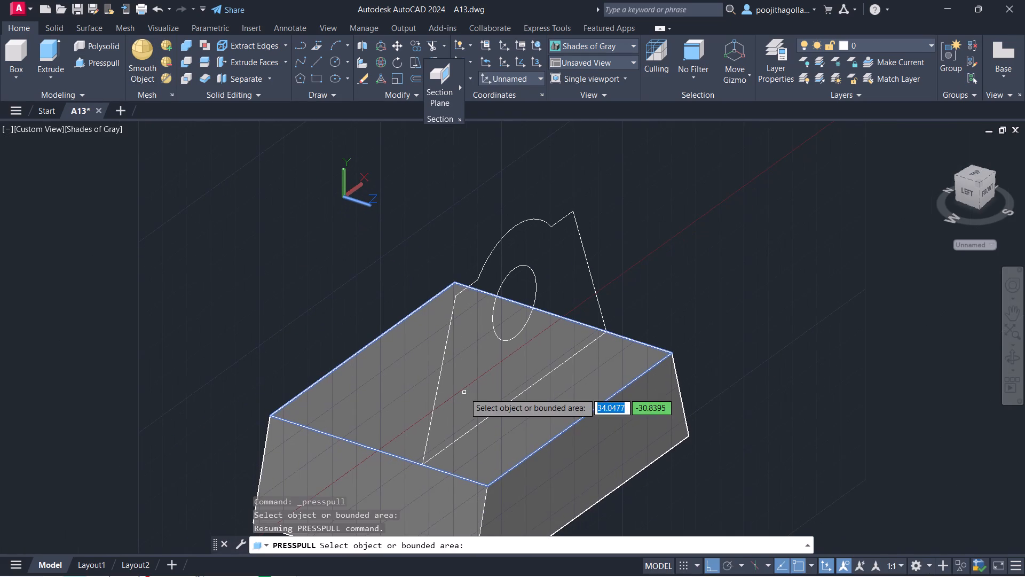
{"action": "left_click", "coordinate": [443, 372]}
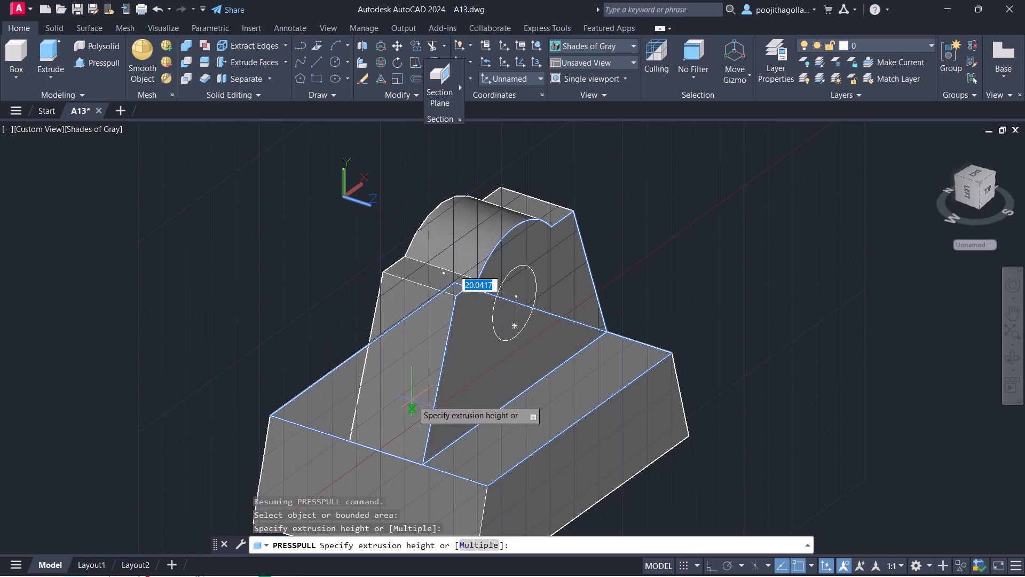
{"action": "type", "text": "24"}
{"action": "key", "text": "Return"}
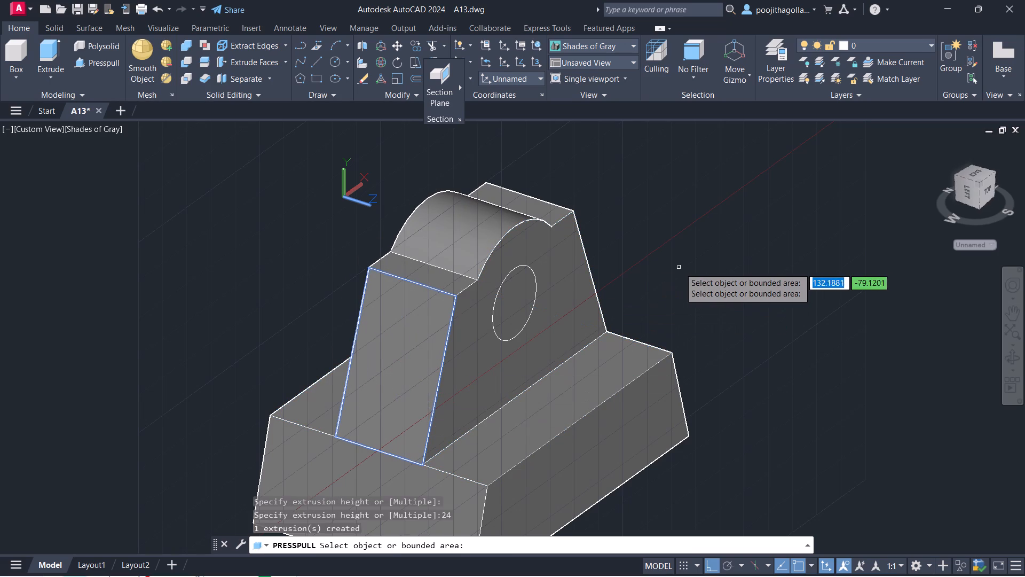
{"action": "key", "text": "Escape"}
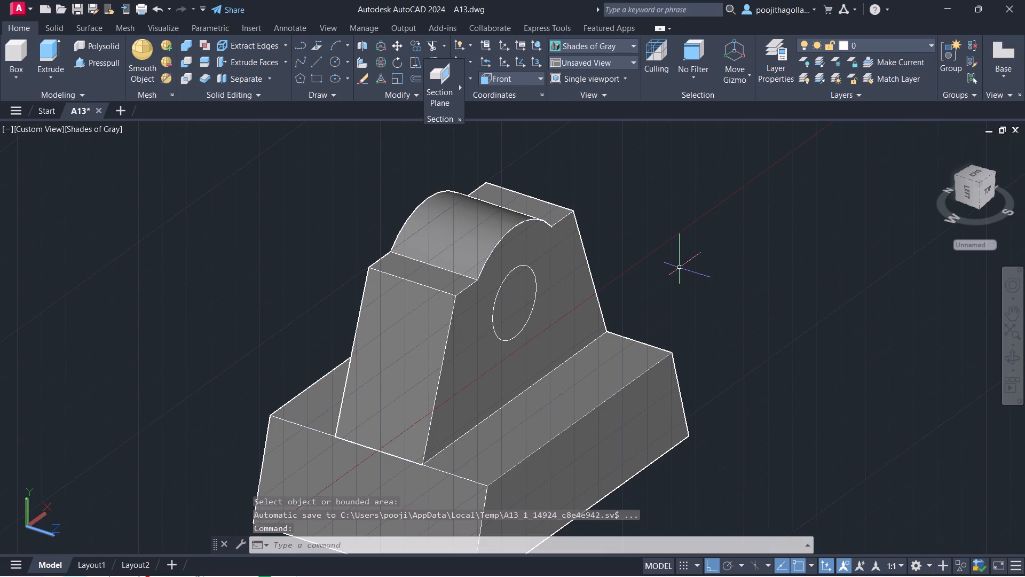
Draw a circle of radius 20 on the upright's front face, concentric with the small circle.
{"action": "key", "text": "c"}
{"action": "key", "text": "Return"}
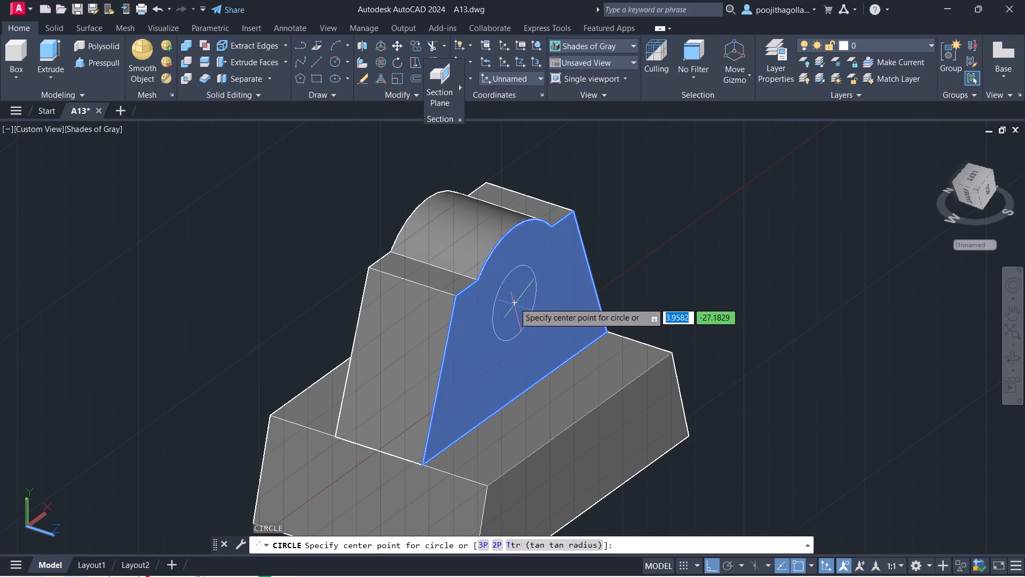
{"action": "left_click", "coordinate": [514, 301]}
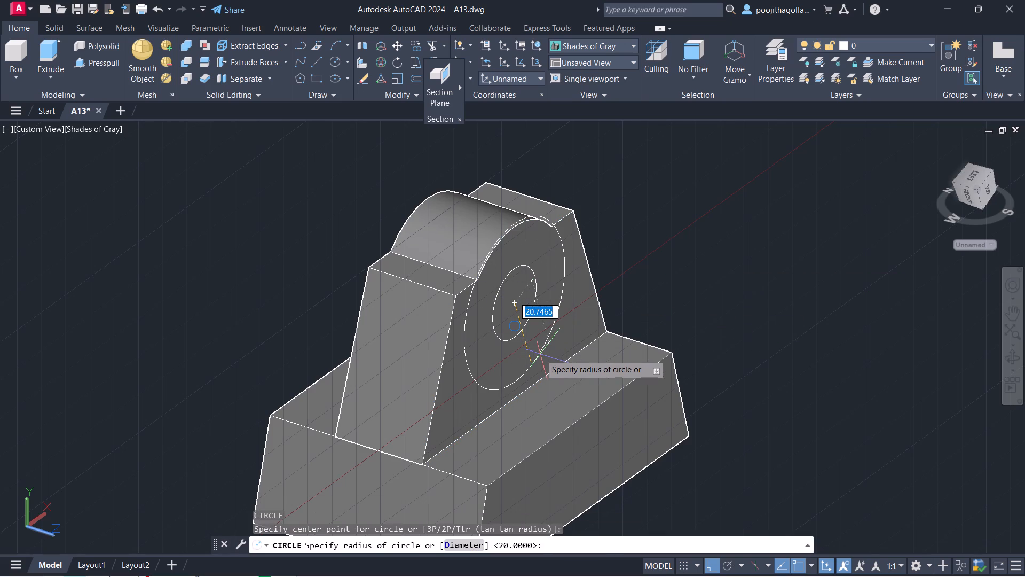
{"action": "type", "text": "20"}
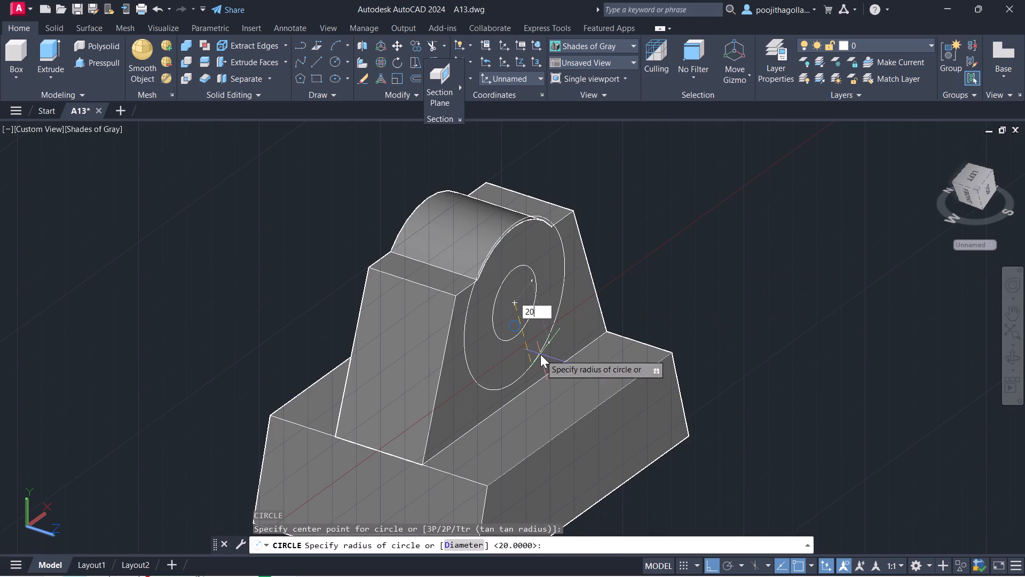
{"action": "key", "text": "Return"}
Presspull the ring between the two concentric circles 10 outward from the upright's front face.
{"action": "left_click", "coordinate": [100, 69]}
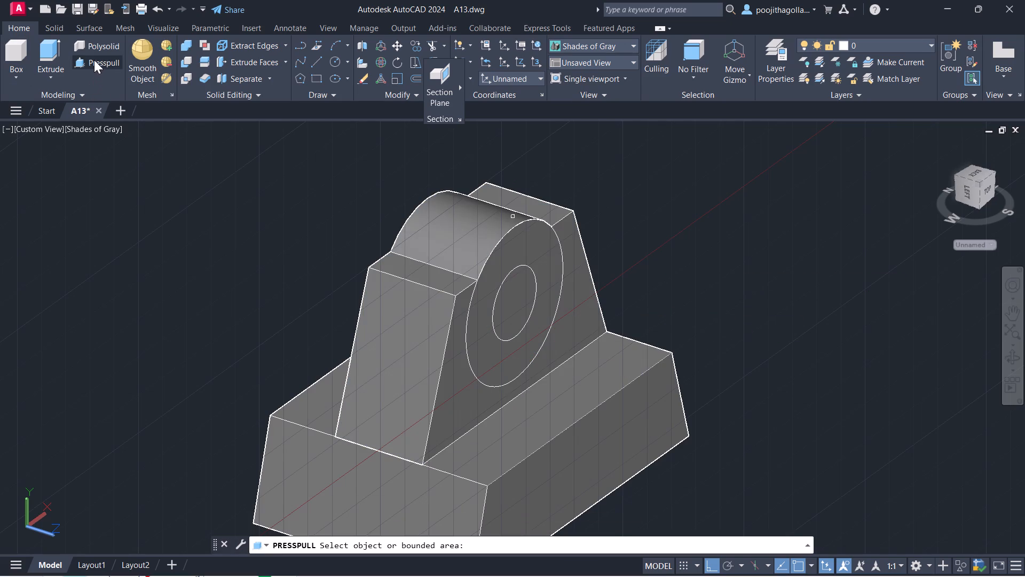
{"action": "left_click", "coordinate": [492, 361]}
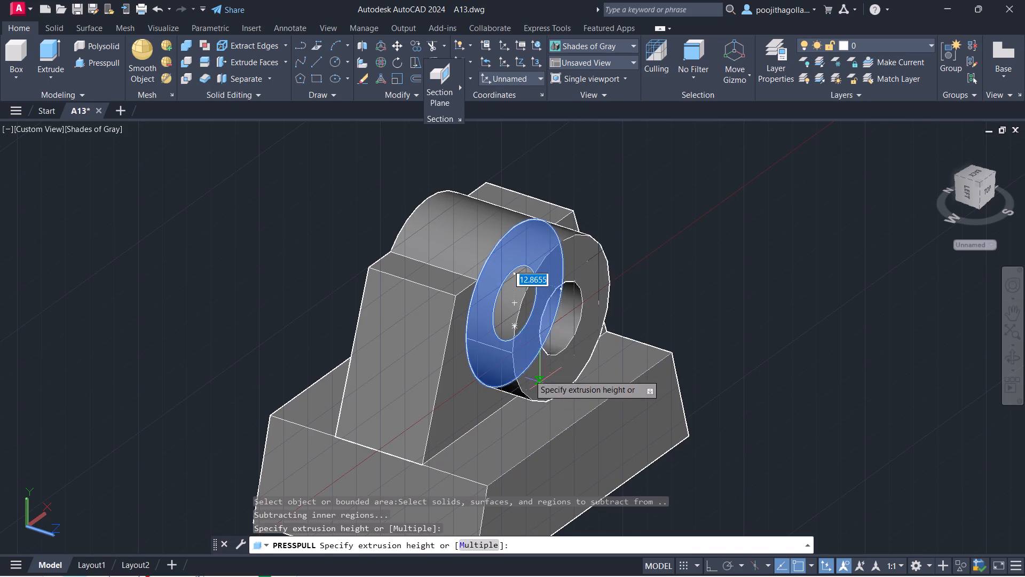
{"action": "type", "text": "10"}
{"action": "key", "text": "Return"}
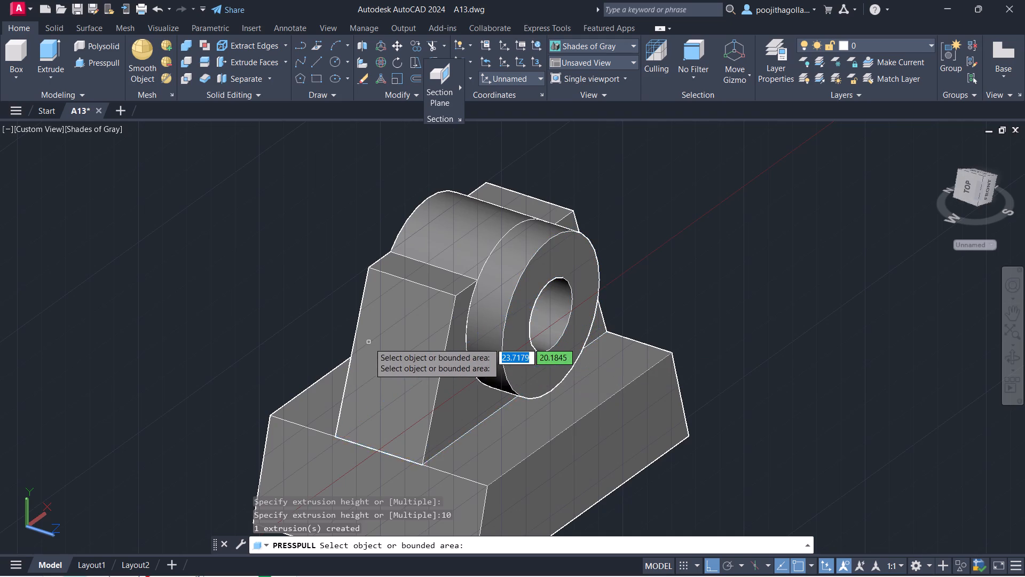
{"action": "key", "text": "Escape"}
Draw a circle of radius 20 on the upright's back face, centred on the rounded top's arc centre.
{"action": "middle_click_drag", "start_coordinate": [329, 370], "coordinate": [437, 388], "text": "shift"}
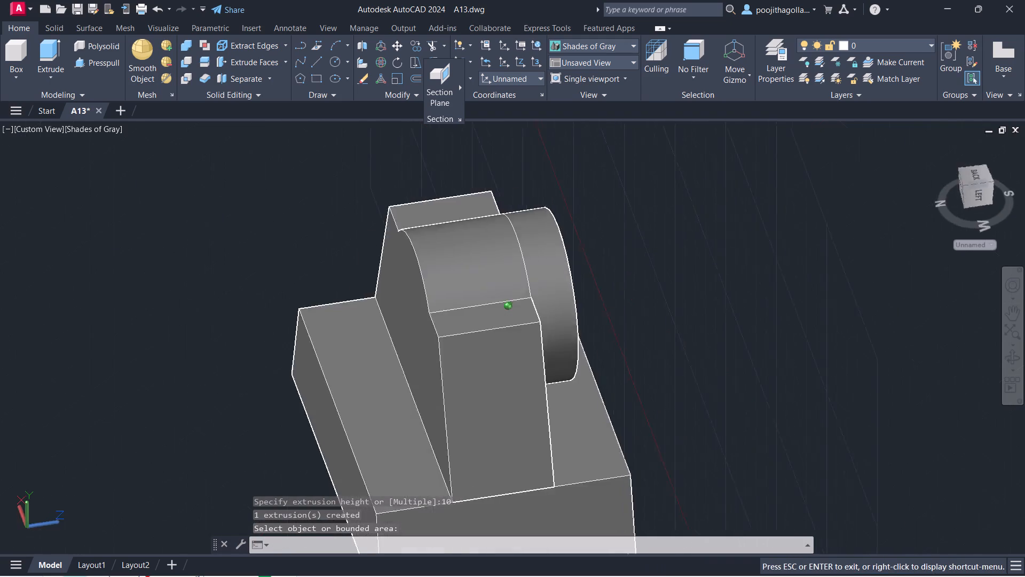
{"action": "middle_click_drag", "start_coordinate": [437, 388], "coordinate": [396, 371], "text": "shift"}
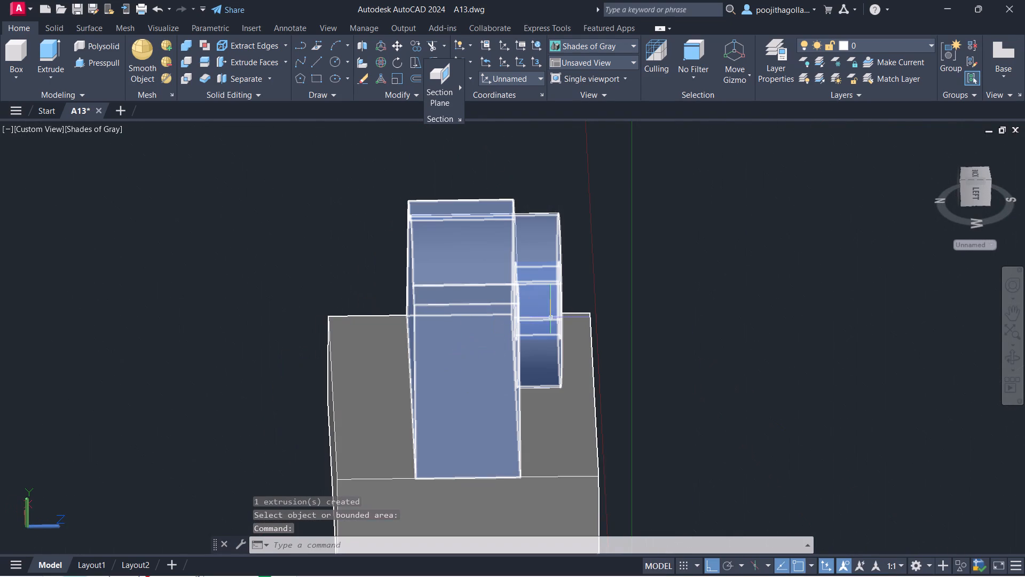
{"action": "middle_click_drag", "start_coordinate": [643, 349], "coordinate": [534, 349], "text": "shift"}
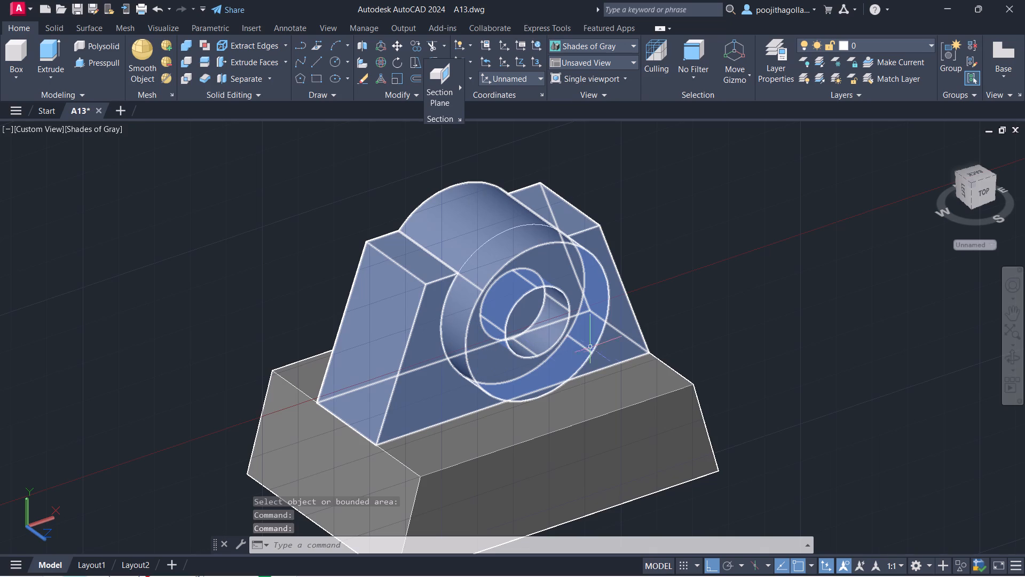
{"action": "middle_click_drag", "start_coordinate": [295, 418], "coordinate": [473, 427], "text": "shift"}
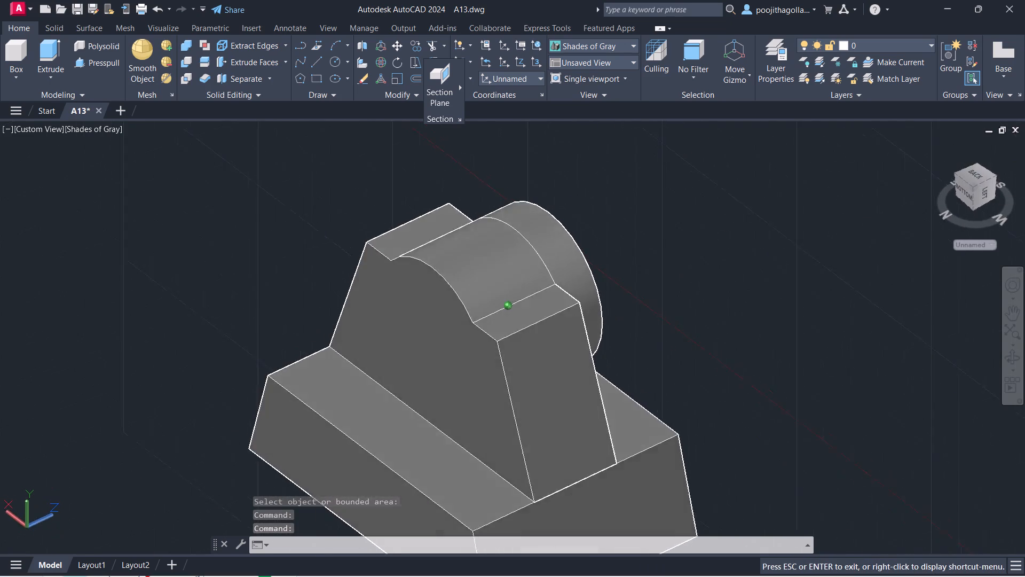
{"action": "middle_click_drag", "start_coordinate": [473, 427], "coordinate": [465, 407], "text": "shift"}
{"action": "key", "text": "c"}
{"action": "key", "text": "Return"}
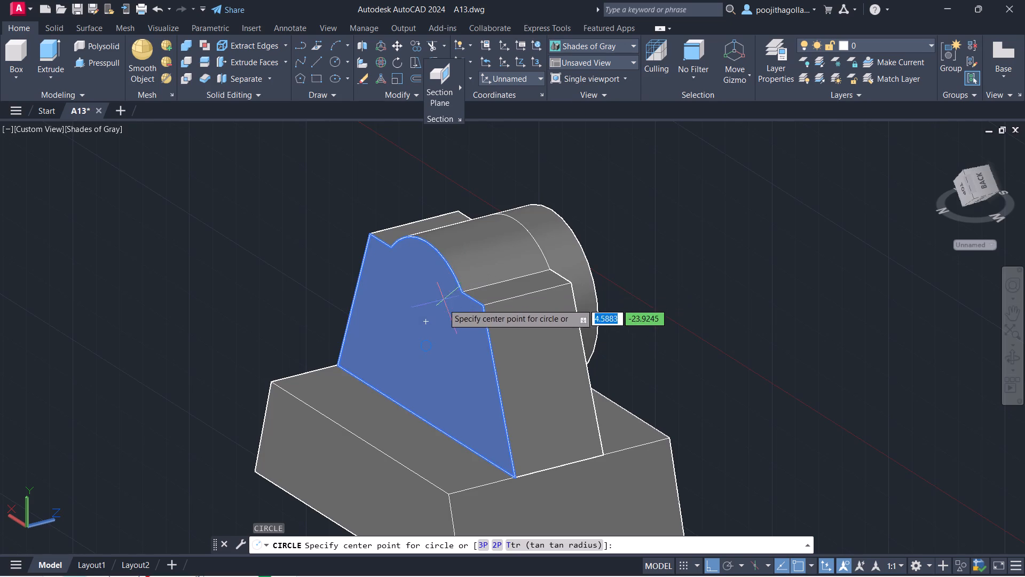
{"action": "left_click", "coordinate": [424, 320]}
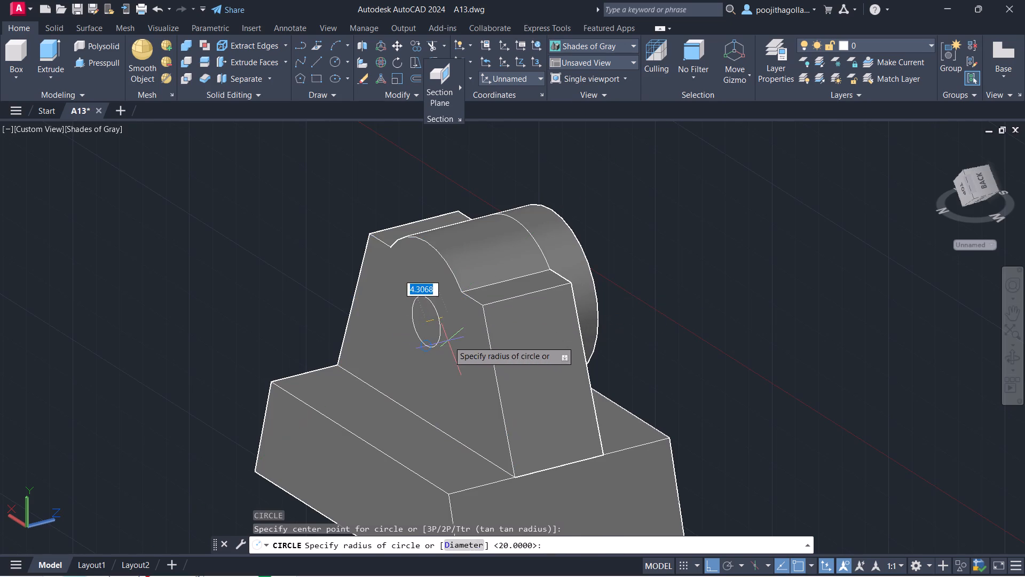
{"action": "type", "text": "20"}
{"action": "key", "text": "Return"}
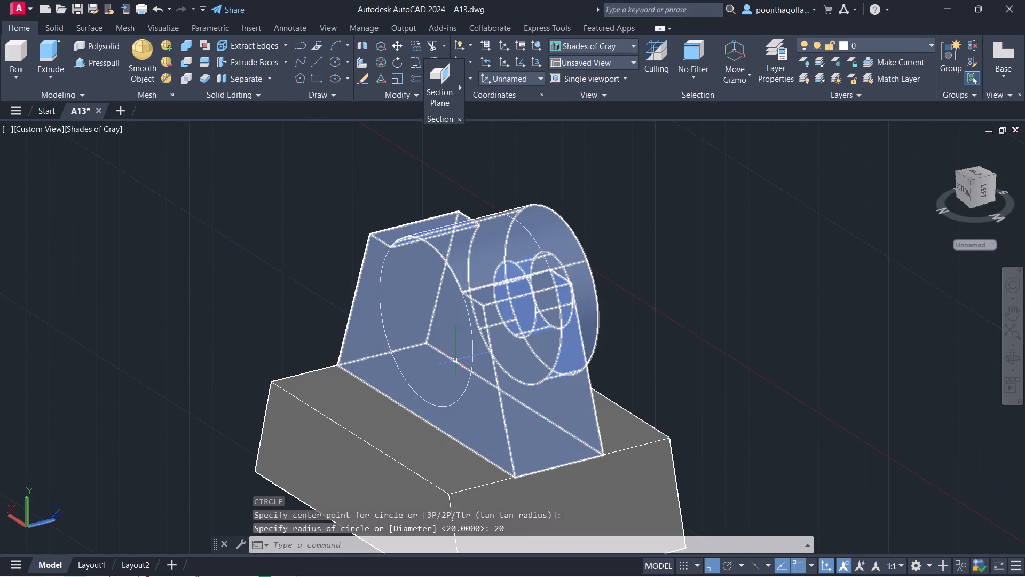
Presspull the radius-20 circle on the upright's back face 10 outward to form the rear boss.
{"action": "left_click", "coordinate": [101, 58]}
{"action": "left_click_drag", "start_coordinate": [441, 333], "coordinate": [436, 335]}
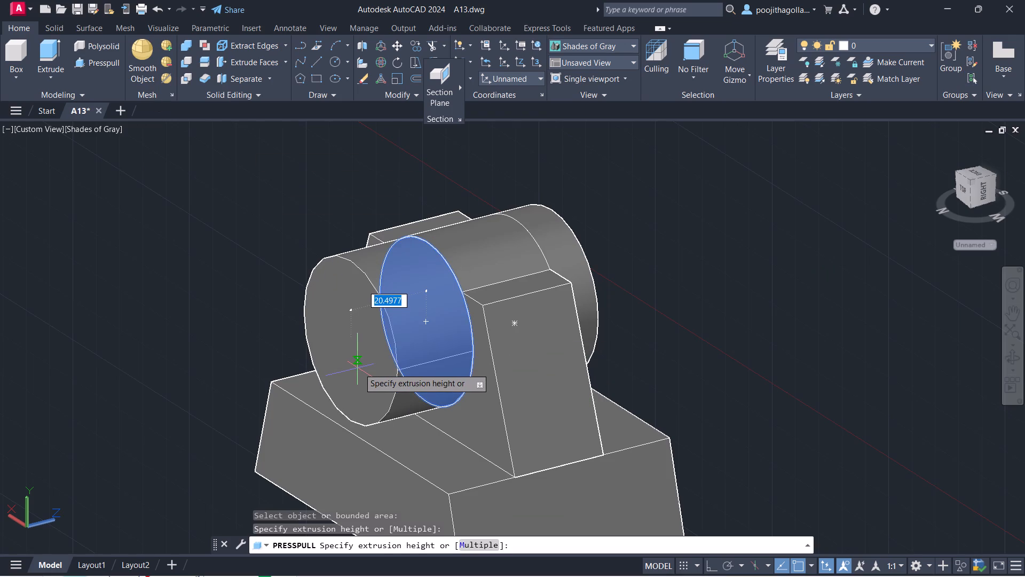
{"action": "type", "text": "10"}
{"action": "key", "text": "Return"}
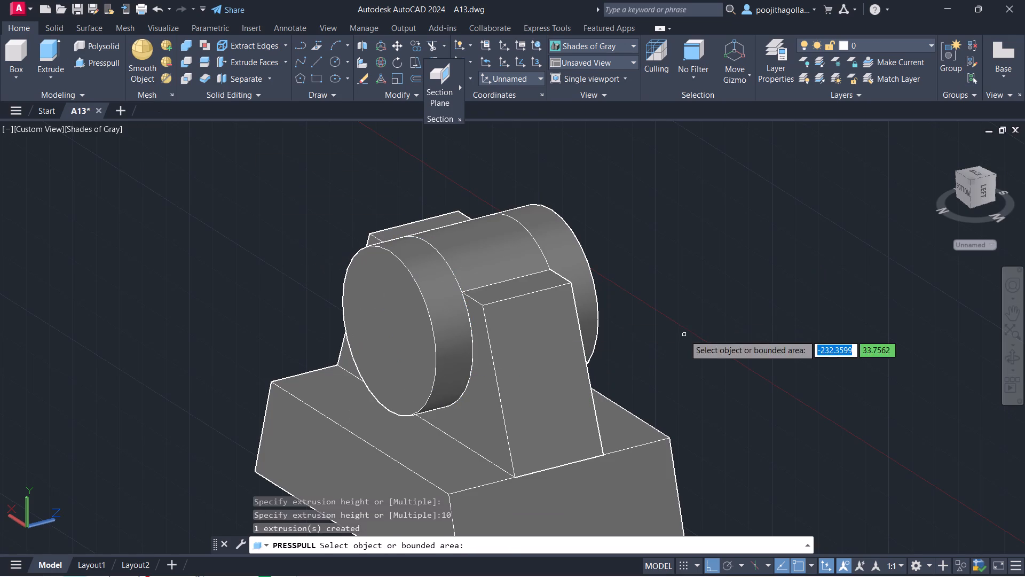
{"action": "key", "text": "Escape"}
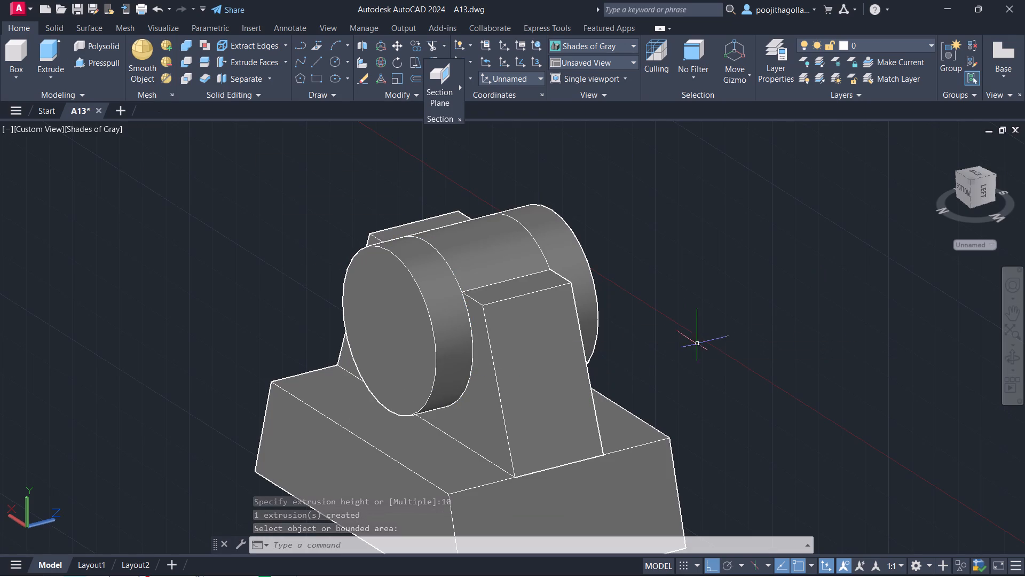
Presspull the circular area at the bottom of the front hole back through the rear boss to open a through hole.
{"action": "left_click", "coordinate": [1011, 358]}
{"action": "left_click_drag", "start_coordinate": [853, 363], "coordinate": [736, 359]}
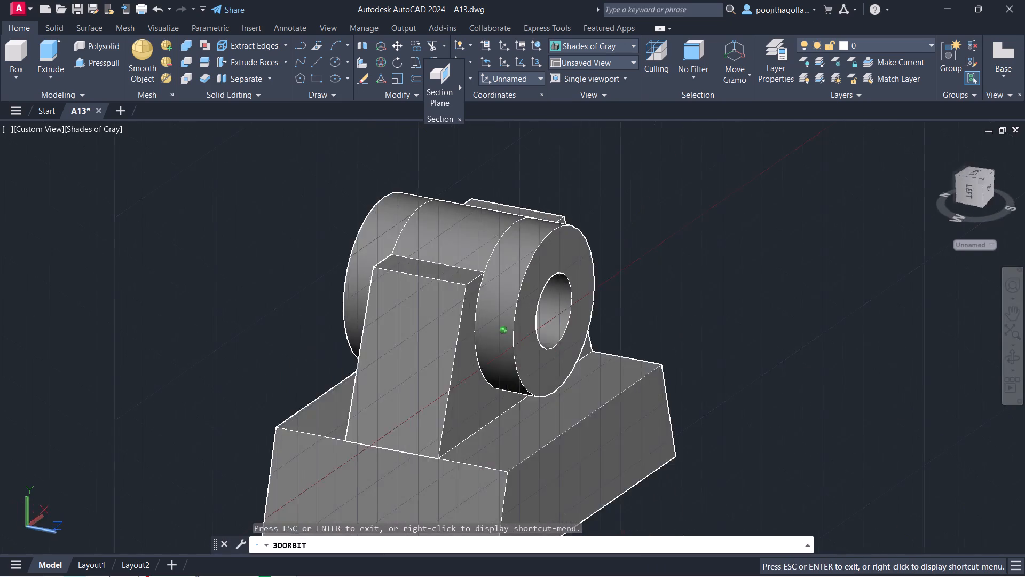
{"action": "left_click_drag", "start_coordinate": [736, 359], "coordinate": [668, 328]}
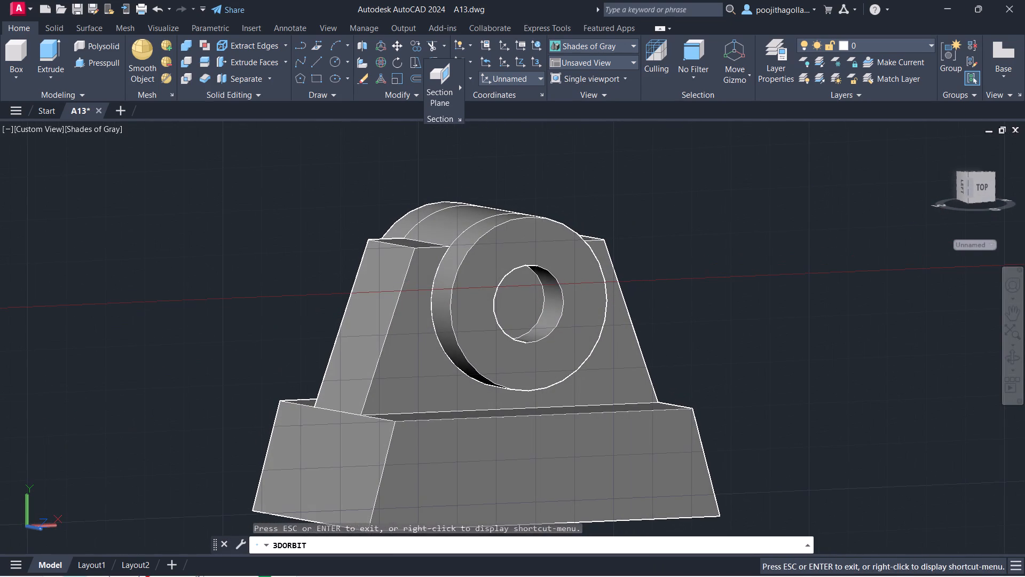
{"action": "key", "text": "Escape"}
{"action": "left_click", "coordinate": [93, 64]}
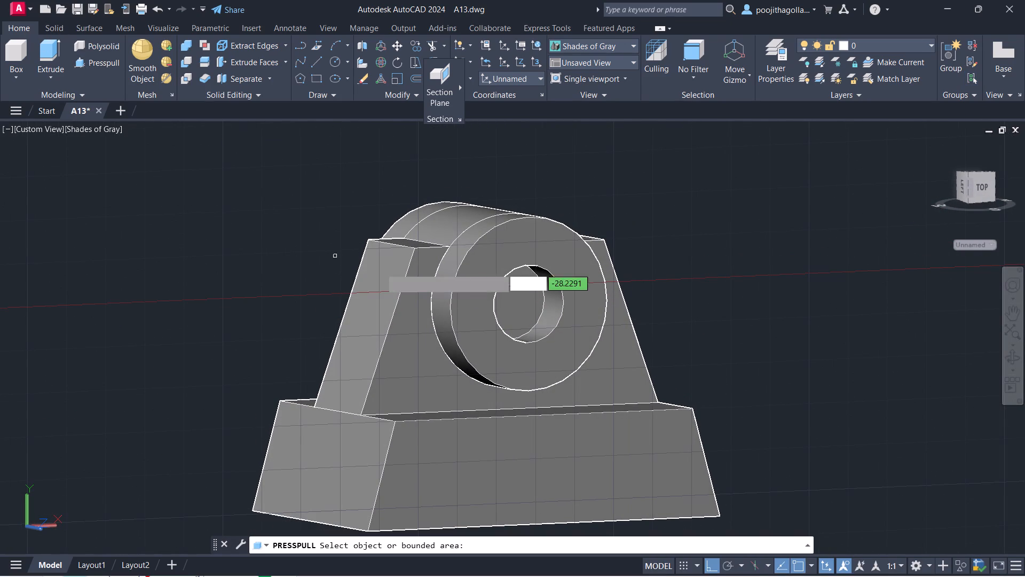
{"action": "left_click", "coordinate": [531, 307]}
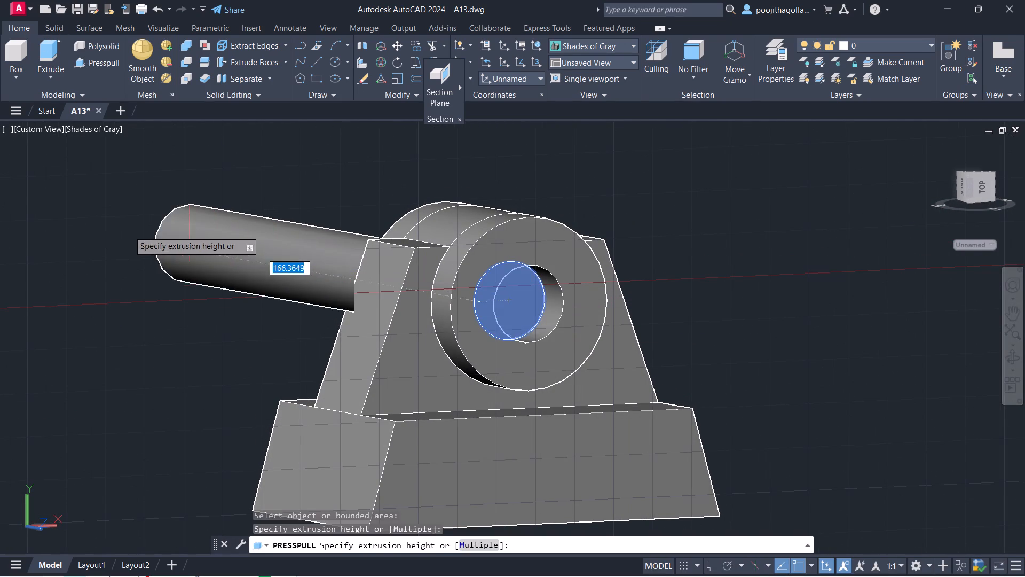
{"action": "left_click", "coordinate": [126, 230]}
{"action": "key", "text": "Escape"}
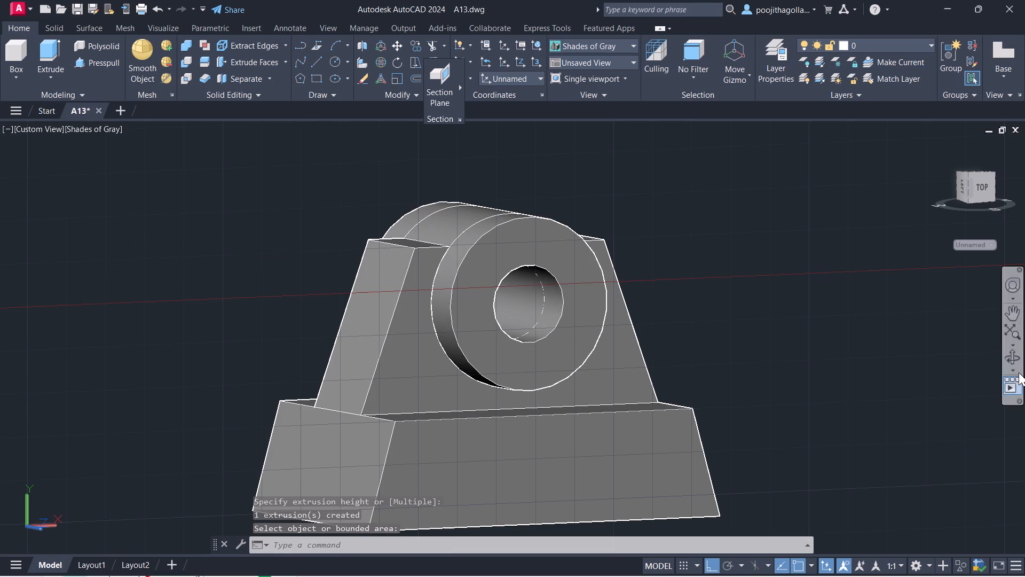
Examine the part from several sides, checking the bosses, the through hole, the upright and the base.
{"action": "left_click", "coordinate": [1011, 362]}
{"action": "left_click_drag", "start_coordinate": [698, 440], "coordinate": [858, 465]}
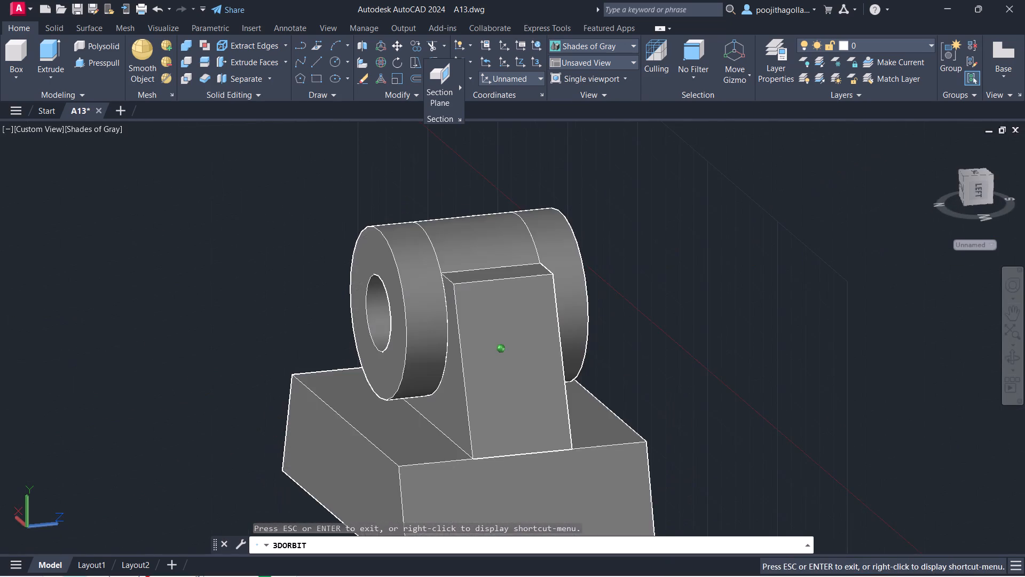
{"action": "left_click_drag", "start_coordinate": [858, 465], "coordinate": [788, 470]}
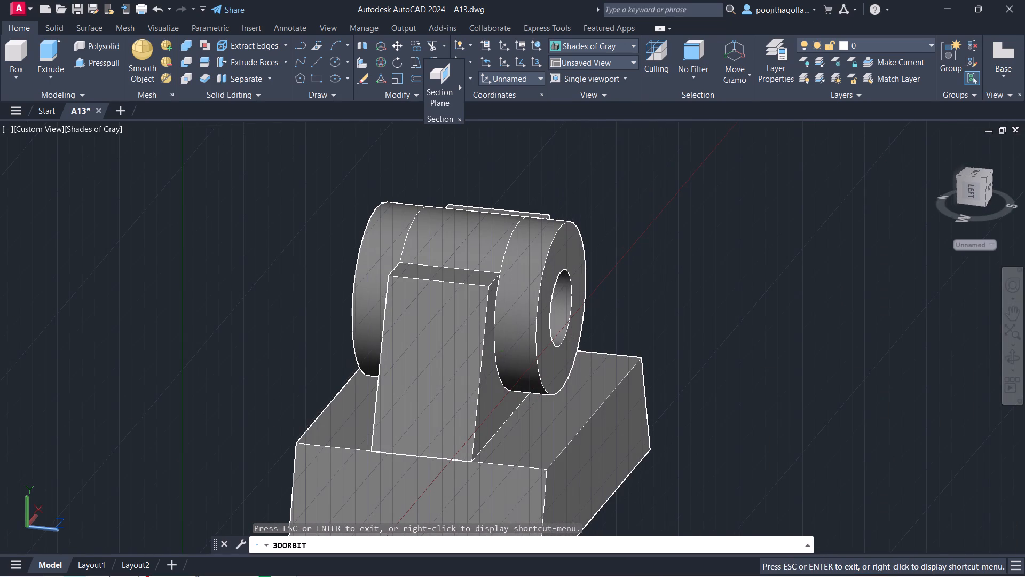
{"action": "left_click_drag", "start_coordinate": [775, 463], "coordinate": [760, 463]}
{"action": "key", "text": "Escape"}
{"action": "scroll", "coordinate": [630, 456], "scroll_direction": "up", "scroll_amount": 1}
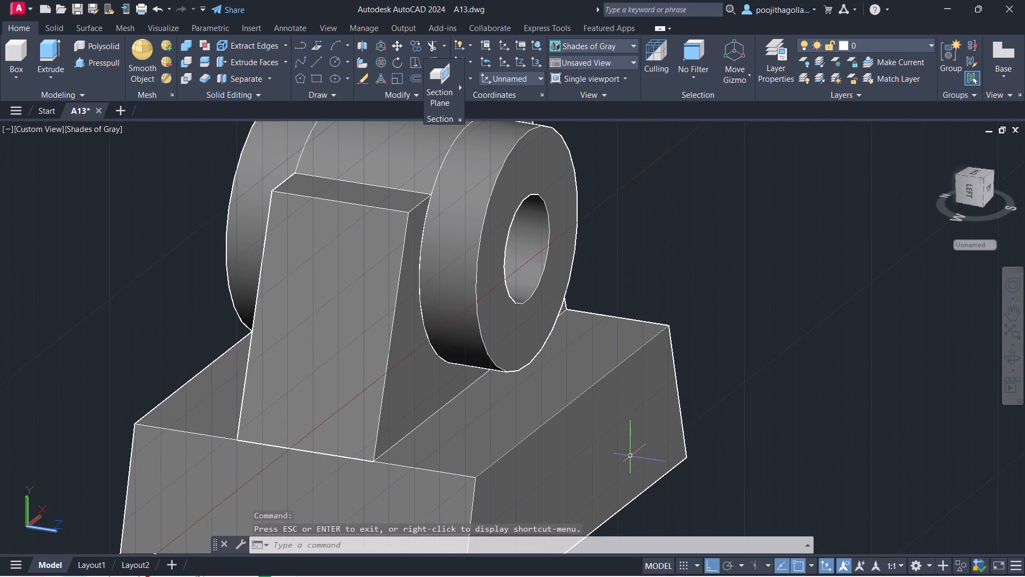
{"action": "middle_click_drag", "start_coordinate": [630, 456], "coordinate": [632, 436]}
{"action": "scroll", "coordinate": [600, 440], "scroll_direction": "down", "scroll_amount": 1}
{"action": "middle_click_drag", "start_coordinate": [593, 442], "coordinate": [593, 417]}
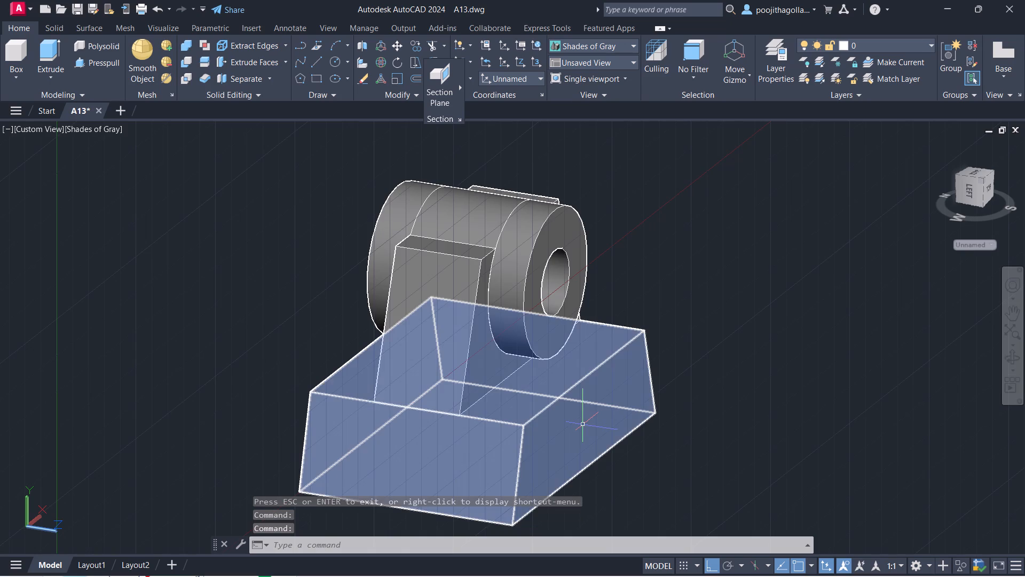
{"action": "scroll", "coordinate": [583, 425], "scroll_direction": "down", "scroll_amount": 1}
{"action": "middle_click_drag", "start_coordinate": [571, 444], "coordinate": [562, 410]}
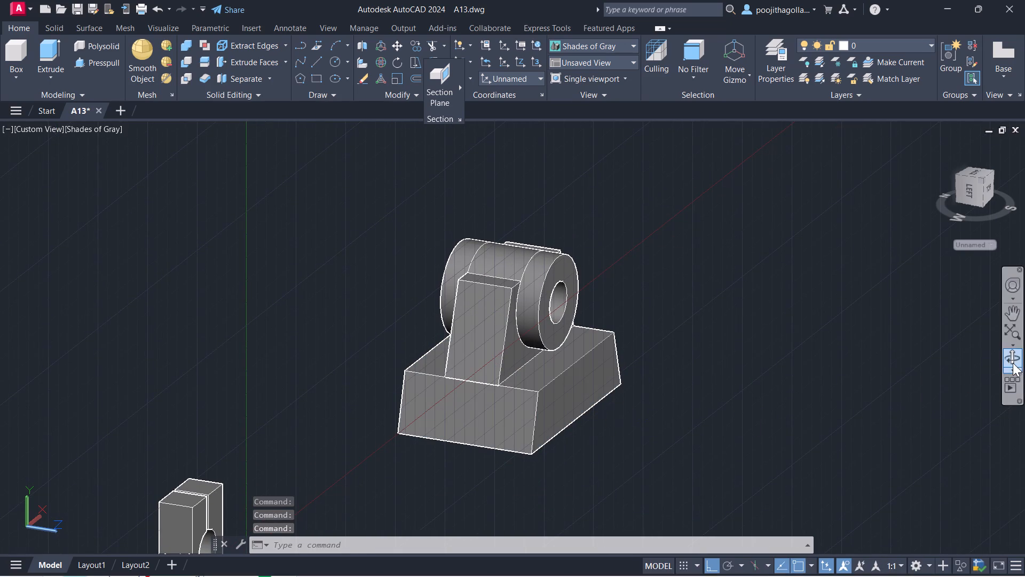
{"action": "left_click", "coordinate": [1013, 363]}
{"action": "left_click_drag", "start_coordinate": [829, 429], "coordinate": [709, 438]}
{"action": "middle_click_drag", "start_coordinate": [562, 435], "coordinate": [573, 417]}
{"action": "left_click_drag", "start_coordinate": [576, 406], "coordinate": [586, 366]}
{"action": "scroll", "coordinate": [526, 381], "scroll_direction": "up", "scroll_amount": 1}
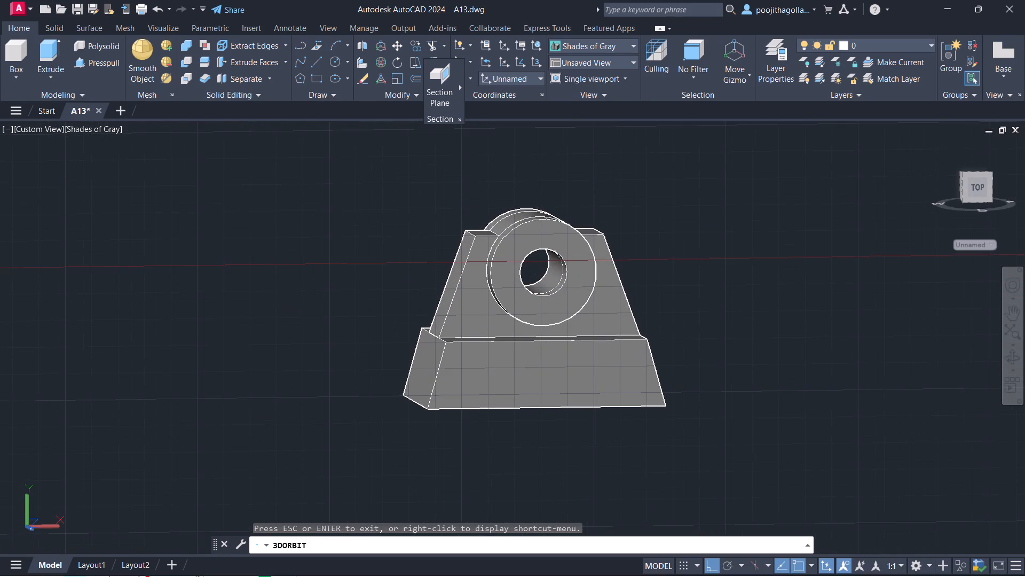
{"action": "middle_click_drag", "start_coordinate": [526, 381], "coordinate": [556, 430]}
{"action": "scroll", "coordinate": [529, 404], "scroll_direction": "up", "scroll_amount": 2}
{"action": "middle_click_drag", "start_coordinate": [529, 404], "coordinate": [544, 437]}
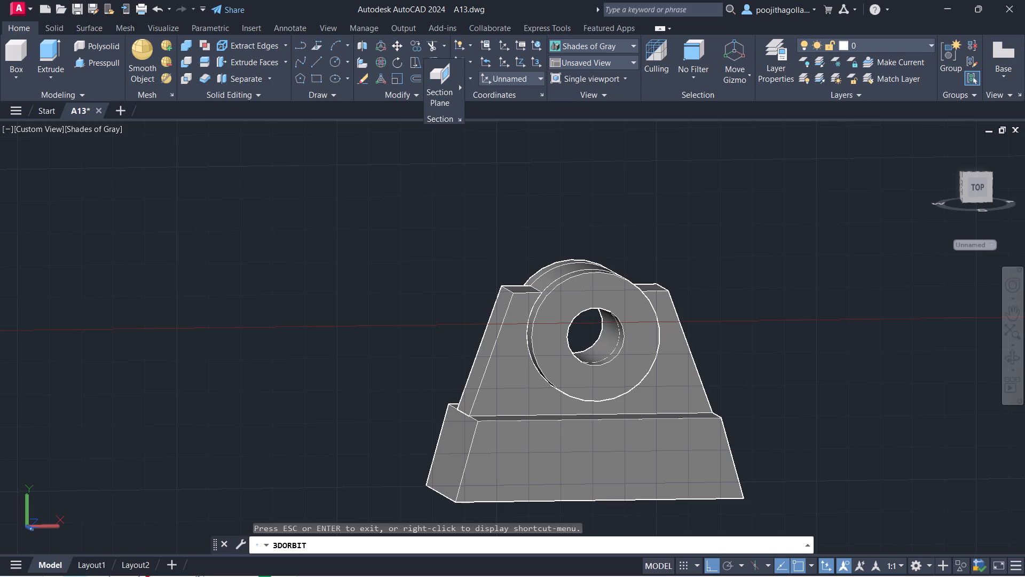
{"action": "key", "text": "Escape"}
{"action": "middle_click_drag", "start_coordinate": [377, 420], "coordinate": [451, 461], "text": "shift"}
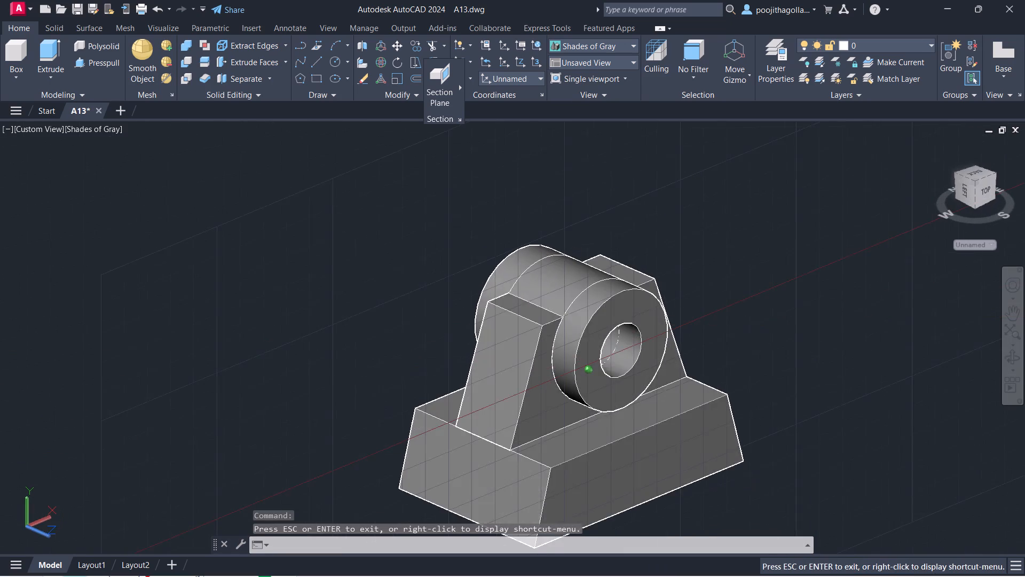
{"action": "middle_click_drag", "start_coordinate": [451, 461], "coordinate": [457, 477], "text": "shift"}
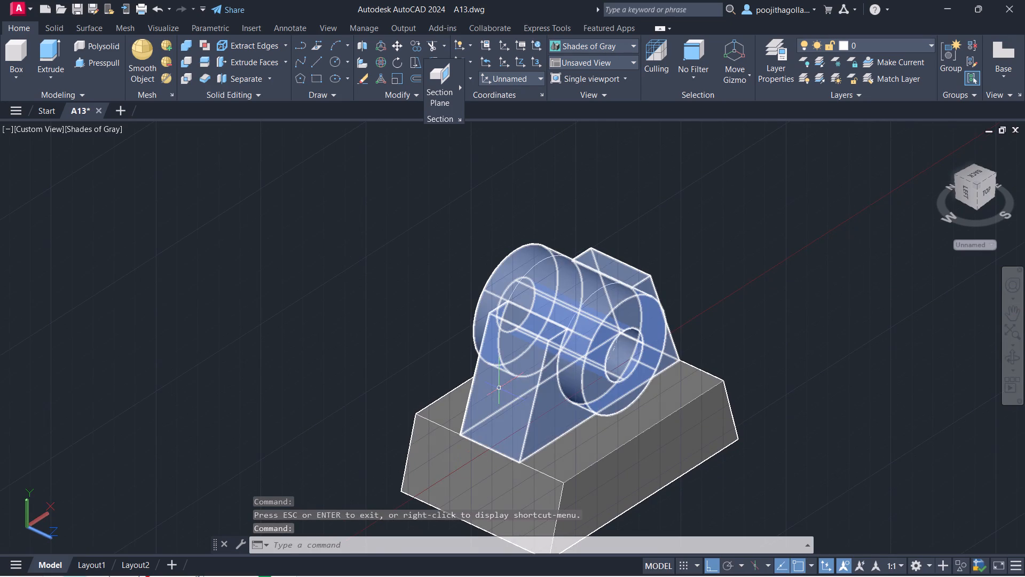
{"action": "middle_click_drag", "start_coordinate": [548, 354], "coordinate": [482, 413]}
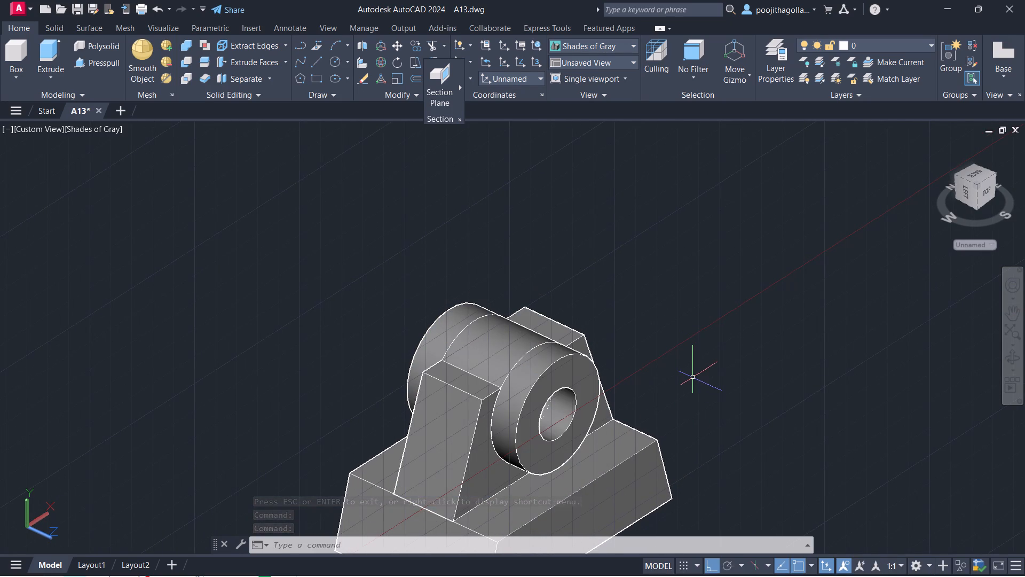
Draw a line along the top of the cylinder from the front boss's outer rim to the rear boss's outer rim.
{"action": "key", "text": "l"}
{"action": "key", "text": "Return"}
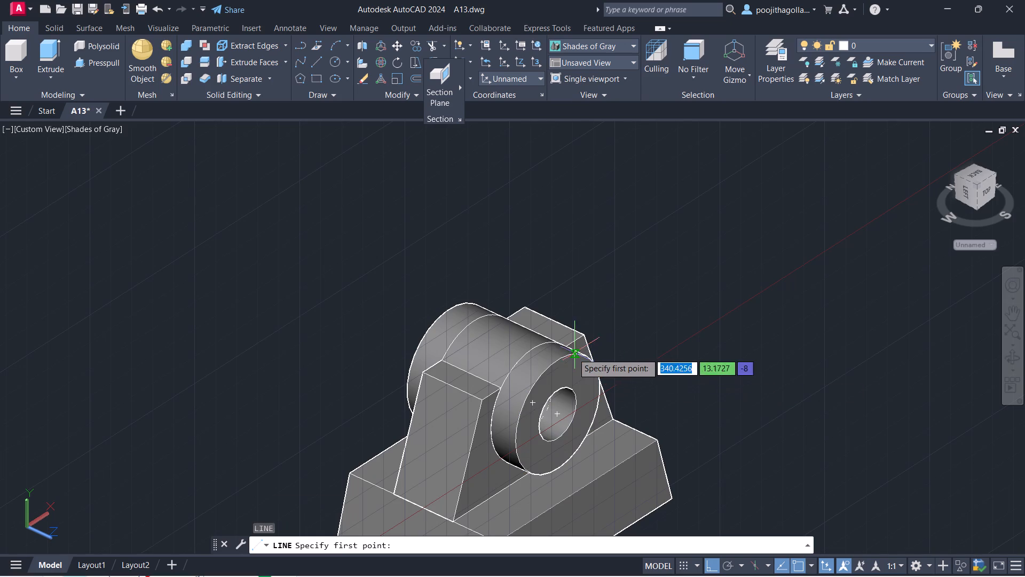
{"action": "left_click", "coordinate": [561, 361]}
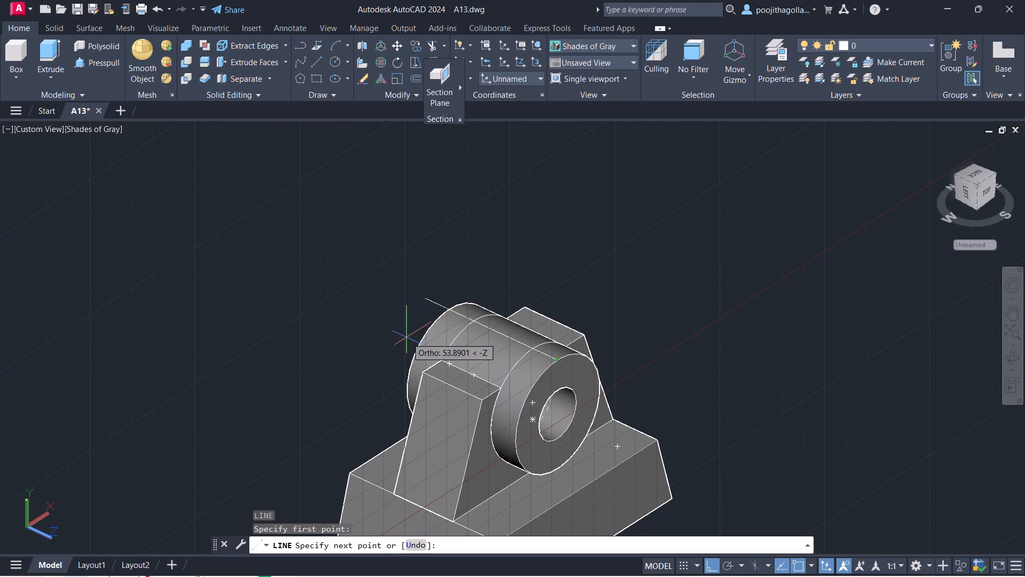
{"action": "left_click", "coordinate": [448, 311]}
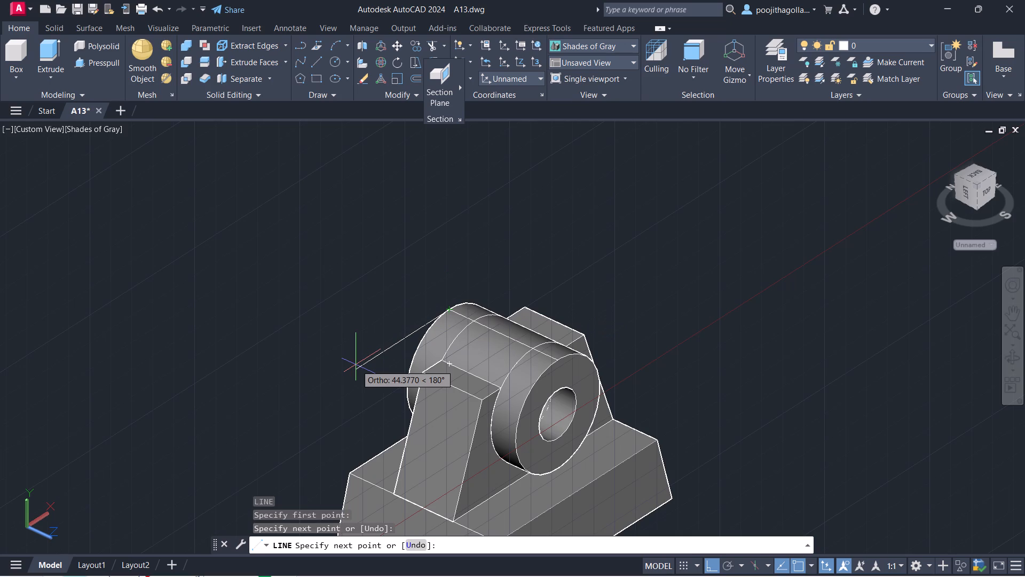
{"action": "key", "text": "Escape"}
Examine the bosses and the line across them close up, including in the Top view.
{"action": "scroll", "coordinate": [482, 364], "scroll_direction": "up", "scroll_amount": 2}
{"action": "middle_click_drag", "start_coordinate": [482, 364], "coordinate": [487, 383]}
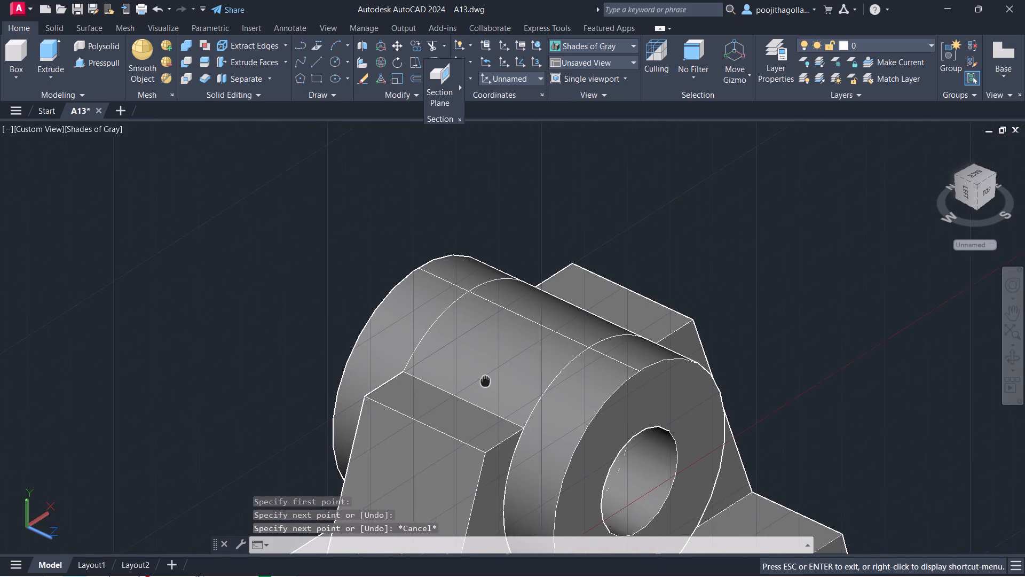
{"action": "middle_click_drag", "start_coordinate": [487, 383], "coordinate": [489, 392]}
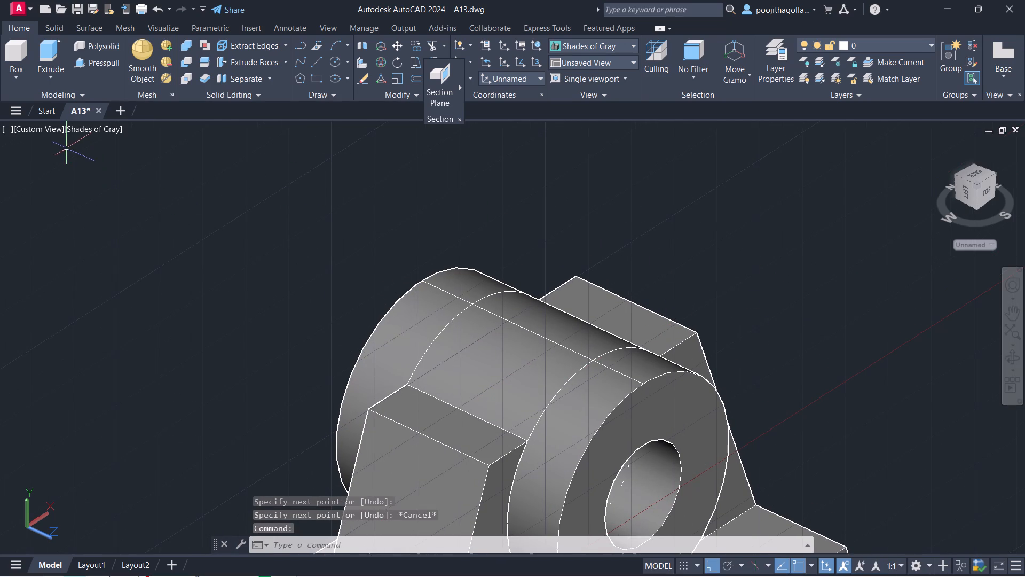
{"action": "left_click", "coordinate": [28, 130]}
{"action": "left_click", "coordinate": [65, 169]}
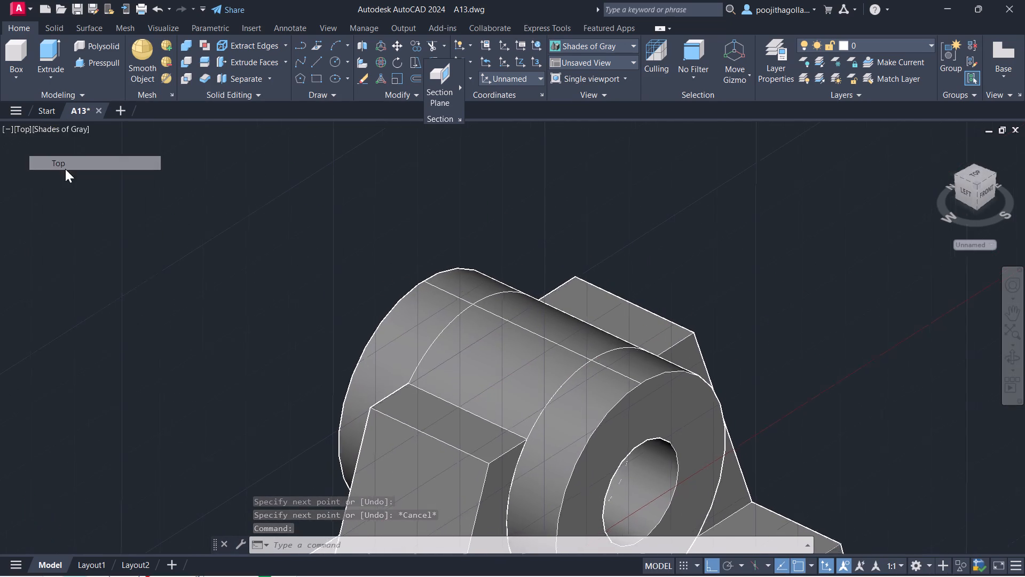
{"action": "scroll", "coordinate": [693, 295], "scroll_direction": "up", "scroll_amount": 4}
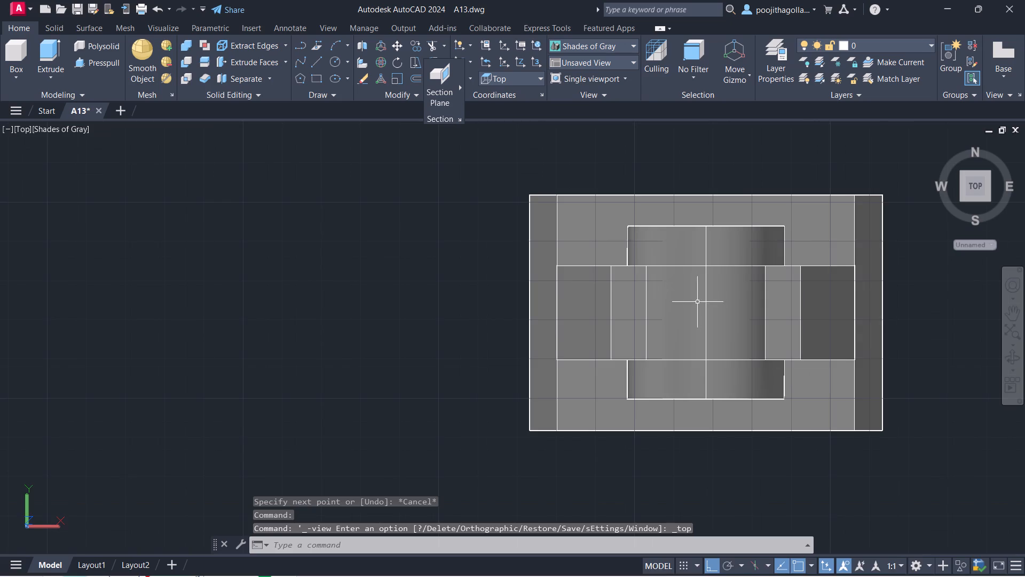
{"action": "middle_click_drag", "start_coordinate": [699, 302], "coordinate": [538, 301]}
{"action": "scroll", "coordinate": [538, 301], "scroll_direction": "up", "scroll_amount": 1}
{"action": "middle_click_drag", "start_coordinate": [538, 303], "coordinate": [536, 293]}
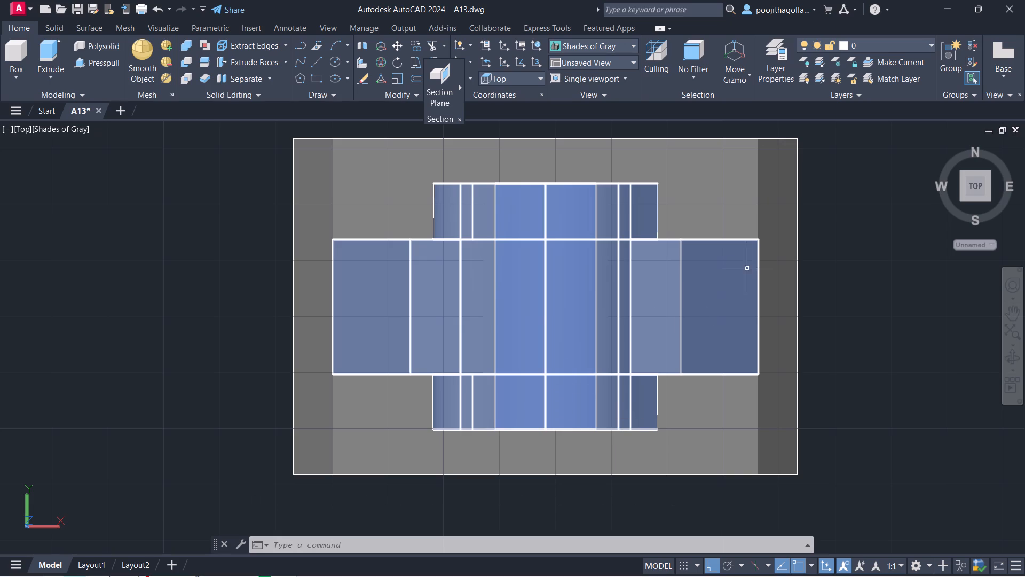
Set the view to Front and bring up empty space beside the finished part.
{"action": "left_click", "coordinate": [29, 133]}
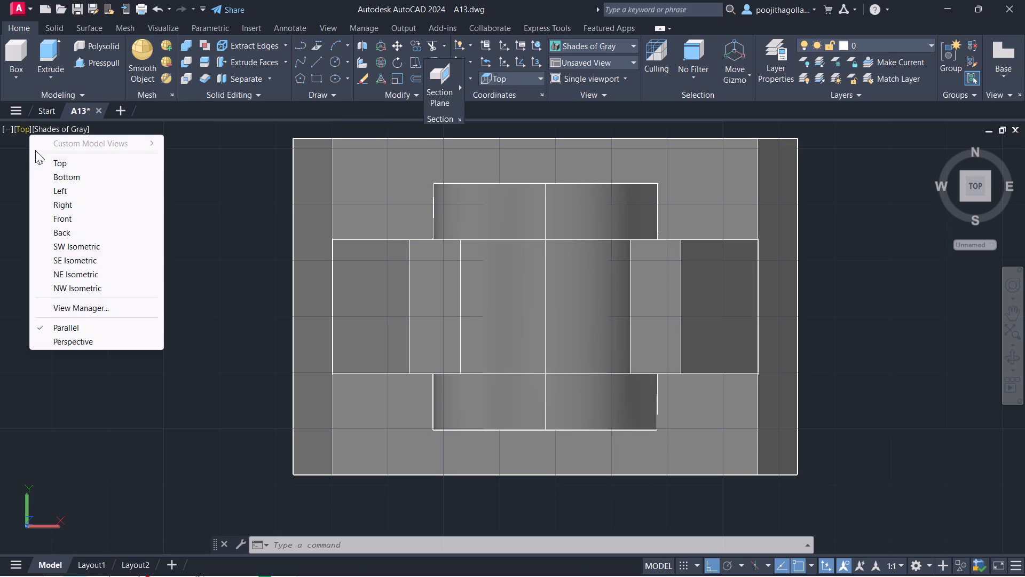
{"action": "left_click", "coordinate": [59, 220]}
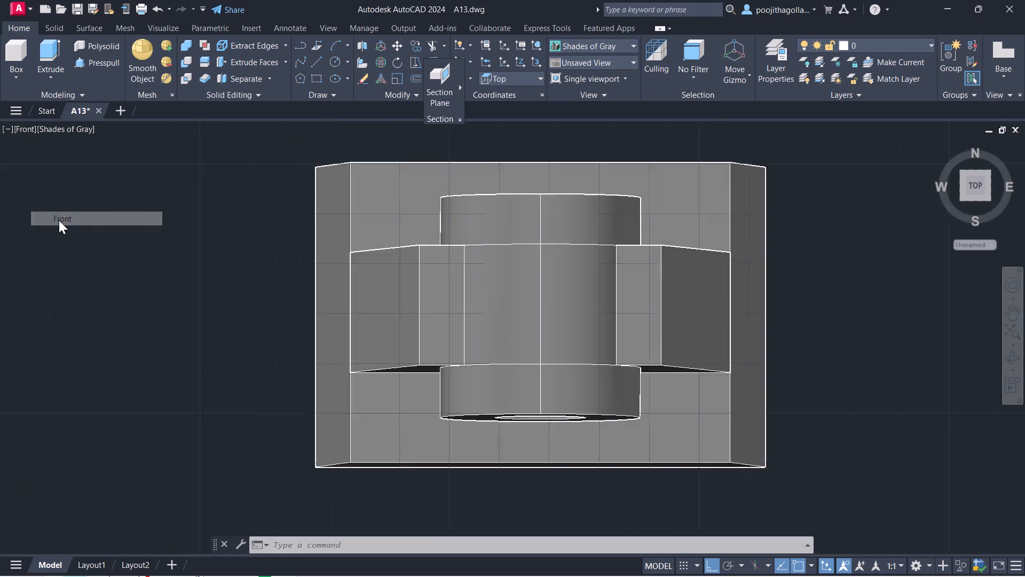
{"action": "scroll", "coordinate": [671, 371], "scroll_direction": "up", "scroll_amount": 3}
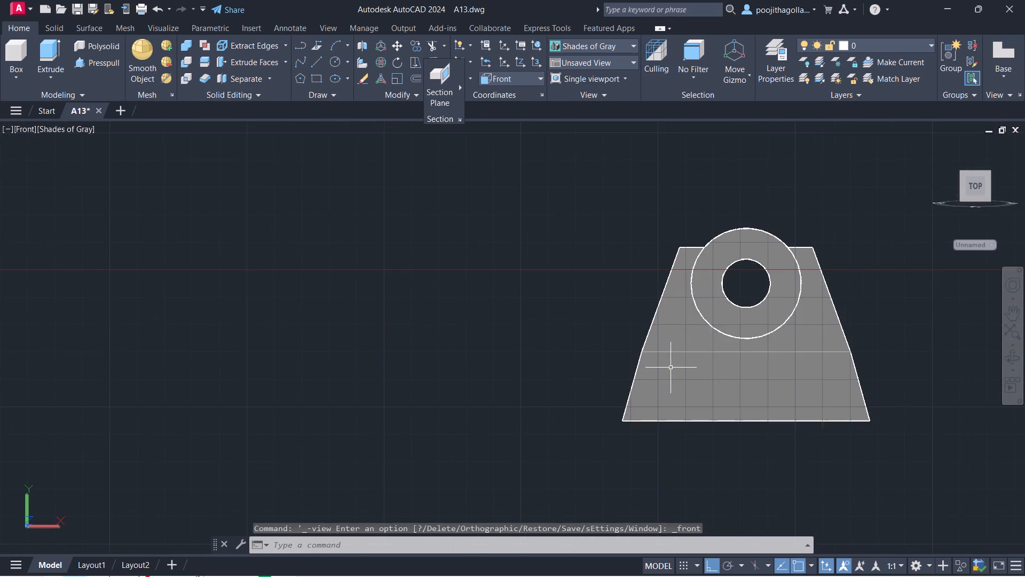
{"action": "middle_click_drag", "start_coordinate": [718, 332], "coordinate": [329, 353]}
{"action": "scroll", "coordinate": [320, 342], "scroll_direction": "up", "scroll_amount": 1}
{"action": "middle_click_drag", "start_coordinate": [375, 339], "coordinate": [329, 355]}
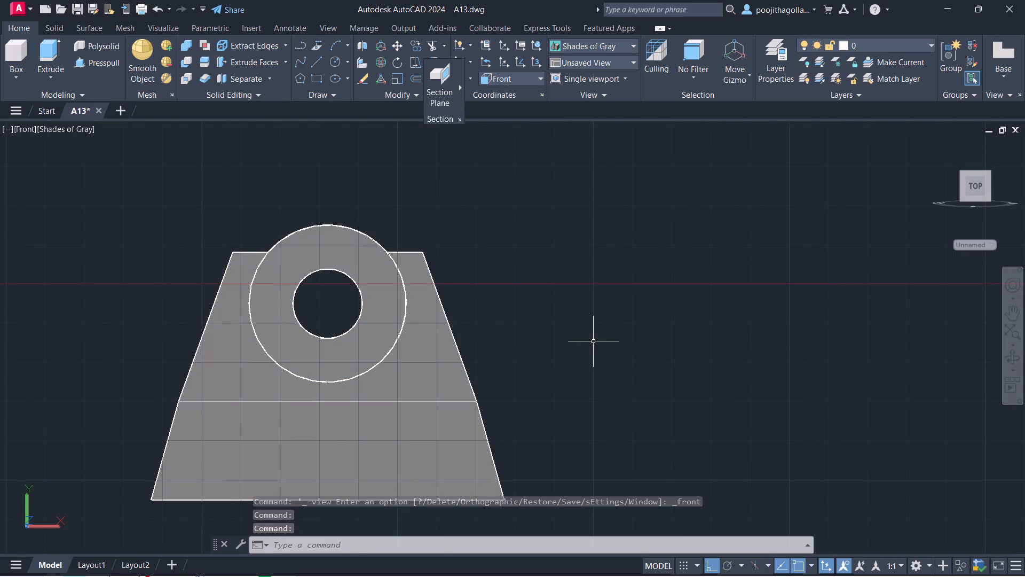
{"action": "middle_click_drag", "start_coordinate": [594, 341], "coordinate": [558, 332]}
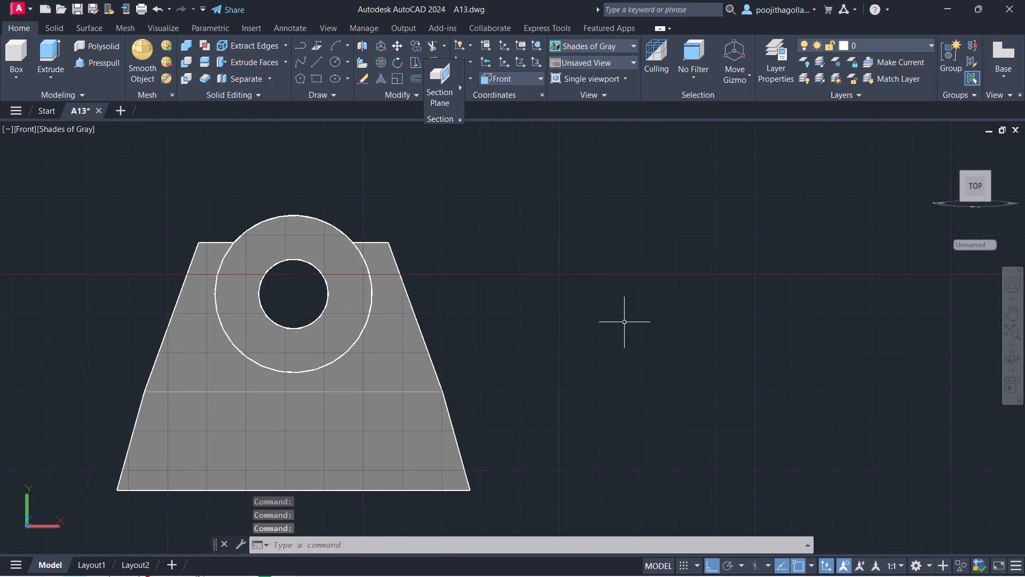
{"action": "middle_click_drag", "start_coordinate": [609, 321], "coordinate": [475, 324]}
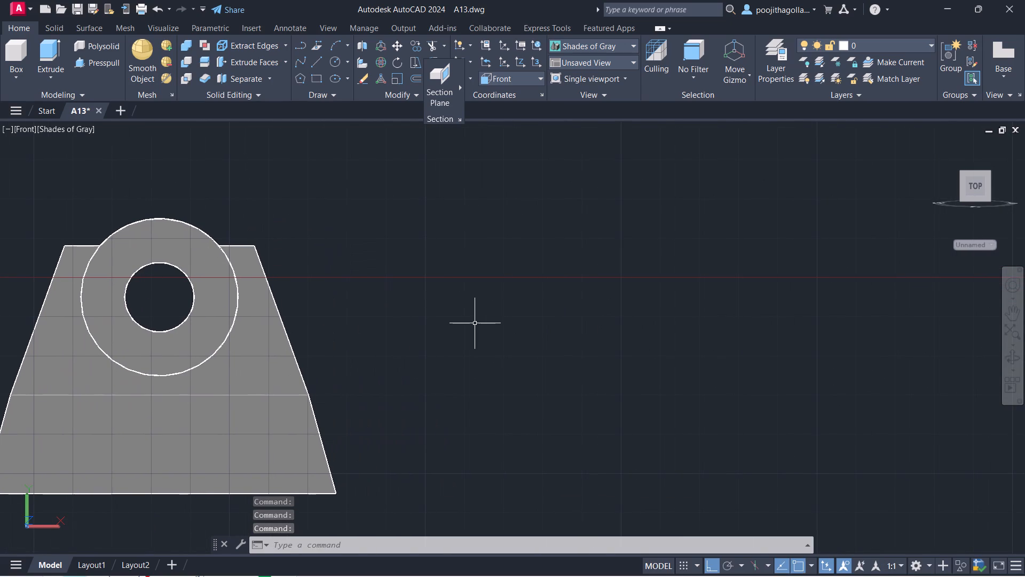
{"action": "scroll", "coordinate": [560, 342], "scroll_direction": "up", "scroll_amount": 1}
{"action": "middle_click_drag", "start_coordinate": [669, 361], "coordinate": [601, 367]}
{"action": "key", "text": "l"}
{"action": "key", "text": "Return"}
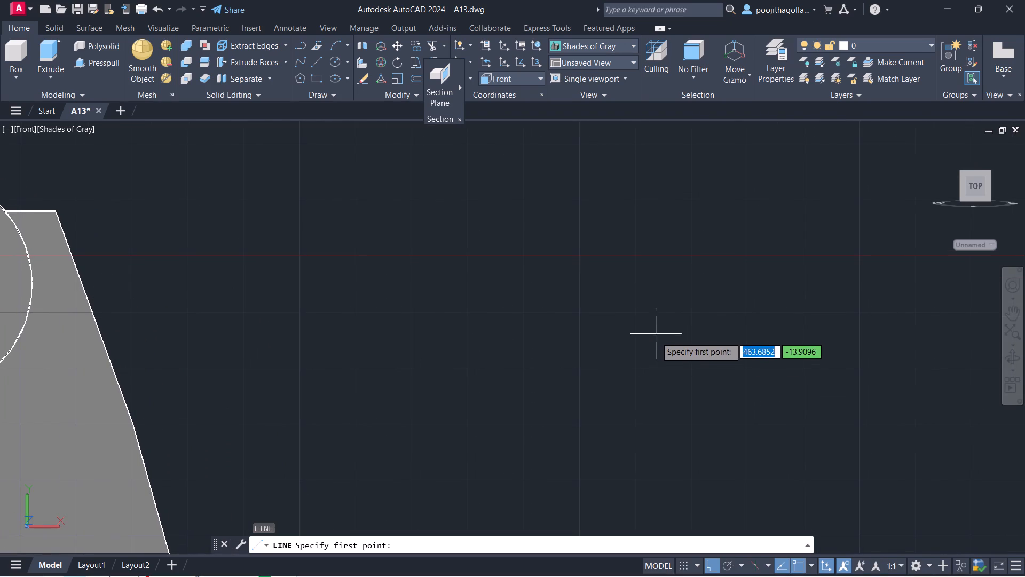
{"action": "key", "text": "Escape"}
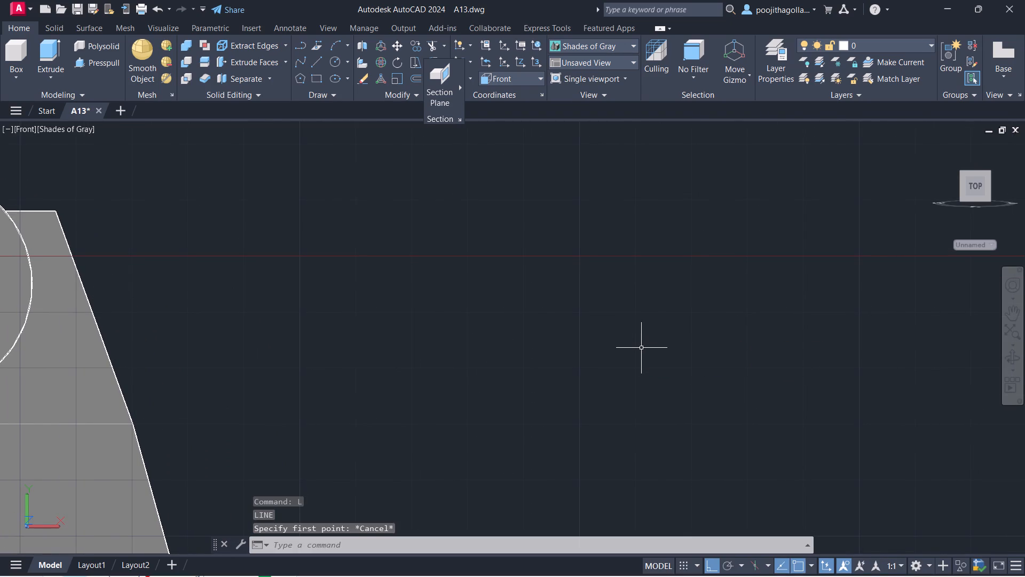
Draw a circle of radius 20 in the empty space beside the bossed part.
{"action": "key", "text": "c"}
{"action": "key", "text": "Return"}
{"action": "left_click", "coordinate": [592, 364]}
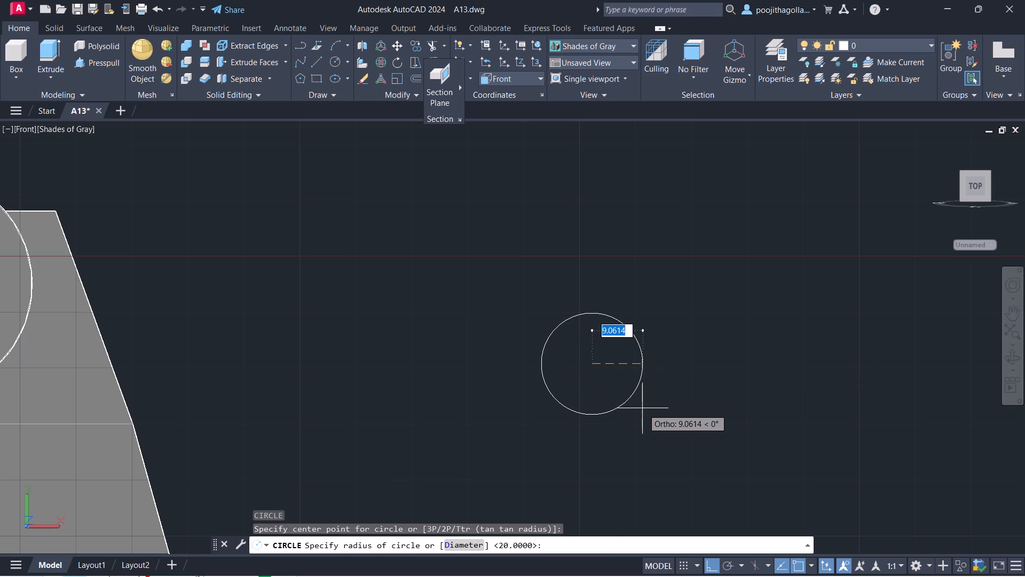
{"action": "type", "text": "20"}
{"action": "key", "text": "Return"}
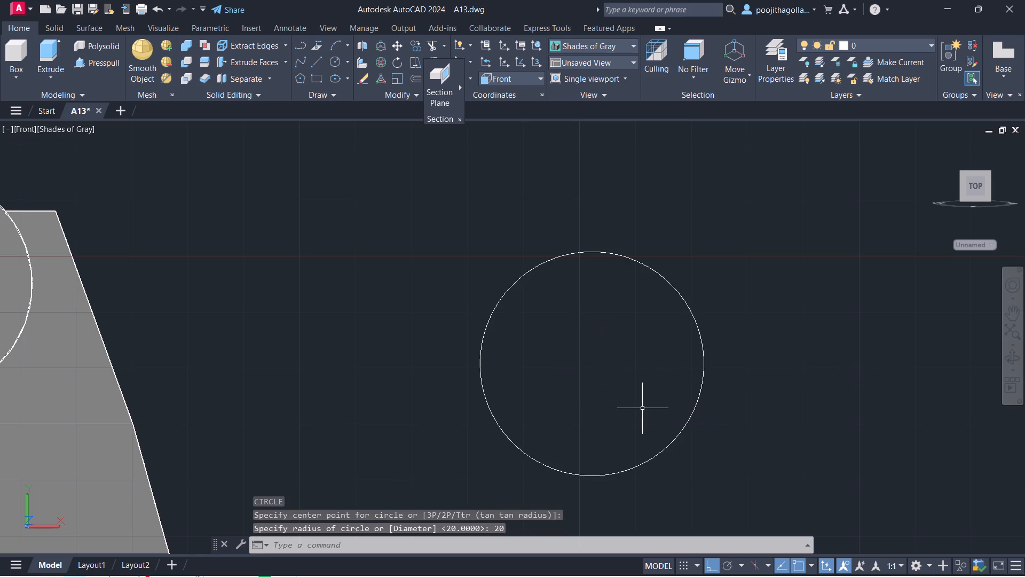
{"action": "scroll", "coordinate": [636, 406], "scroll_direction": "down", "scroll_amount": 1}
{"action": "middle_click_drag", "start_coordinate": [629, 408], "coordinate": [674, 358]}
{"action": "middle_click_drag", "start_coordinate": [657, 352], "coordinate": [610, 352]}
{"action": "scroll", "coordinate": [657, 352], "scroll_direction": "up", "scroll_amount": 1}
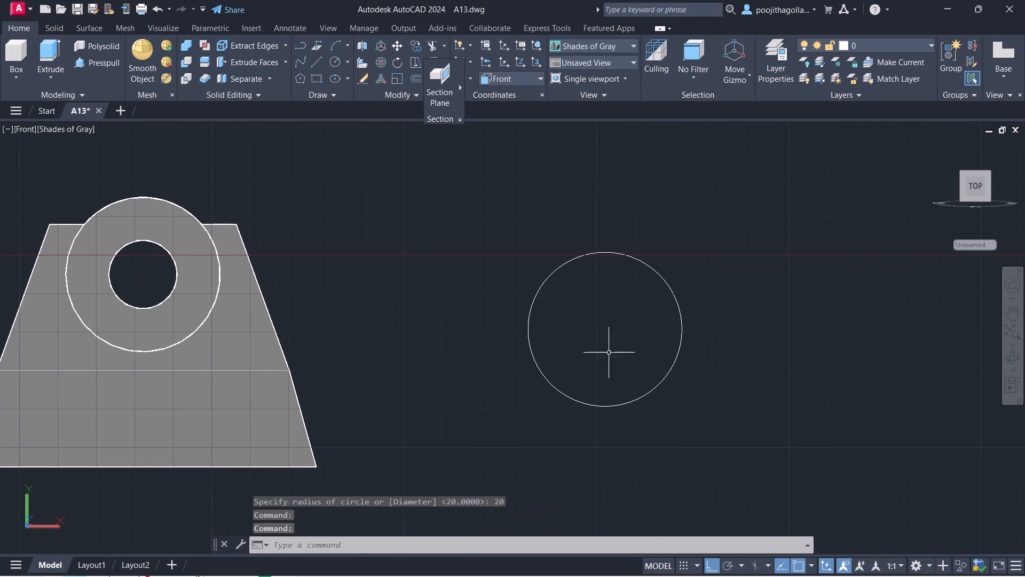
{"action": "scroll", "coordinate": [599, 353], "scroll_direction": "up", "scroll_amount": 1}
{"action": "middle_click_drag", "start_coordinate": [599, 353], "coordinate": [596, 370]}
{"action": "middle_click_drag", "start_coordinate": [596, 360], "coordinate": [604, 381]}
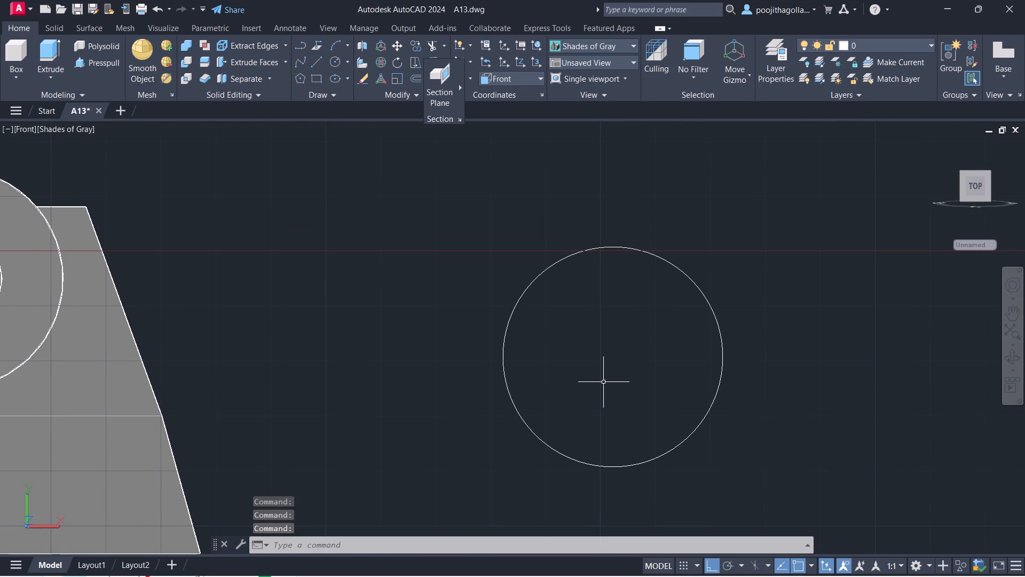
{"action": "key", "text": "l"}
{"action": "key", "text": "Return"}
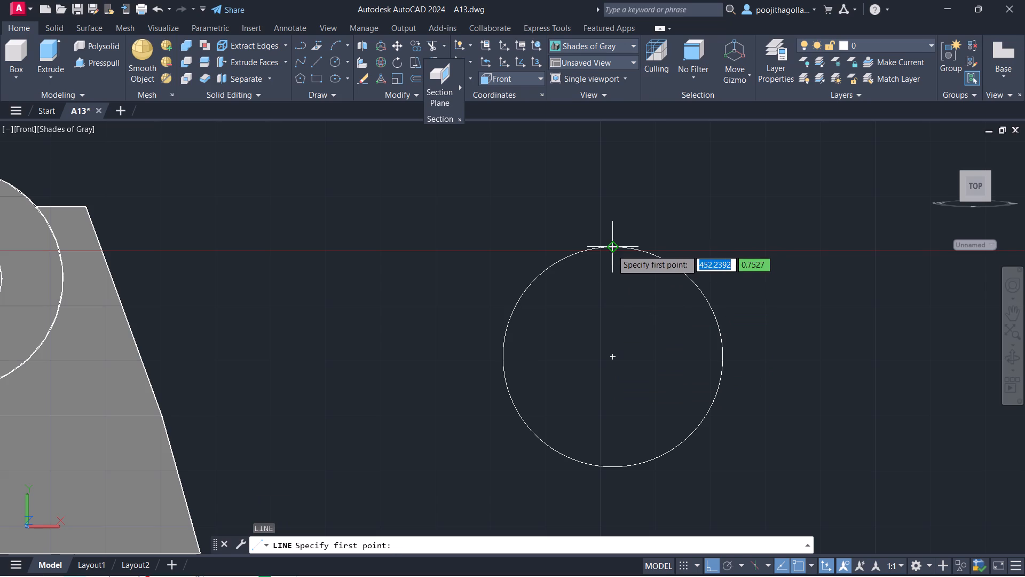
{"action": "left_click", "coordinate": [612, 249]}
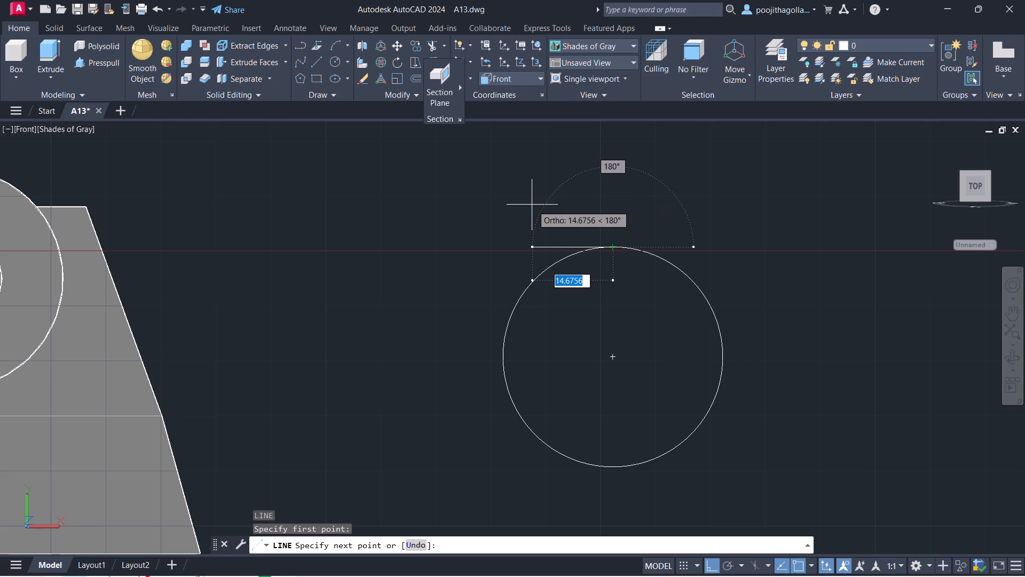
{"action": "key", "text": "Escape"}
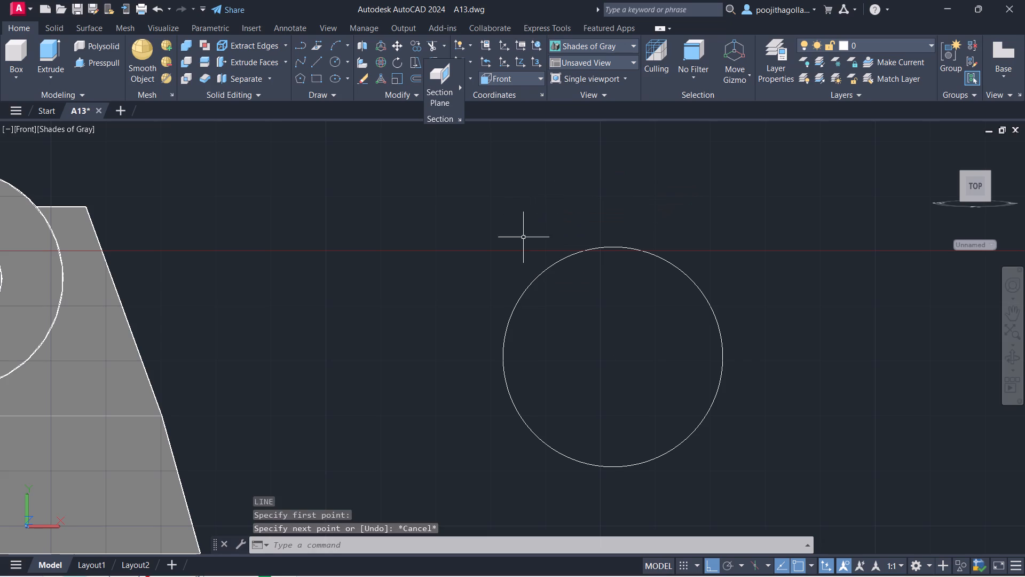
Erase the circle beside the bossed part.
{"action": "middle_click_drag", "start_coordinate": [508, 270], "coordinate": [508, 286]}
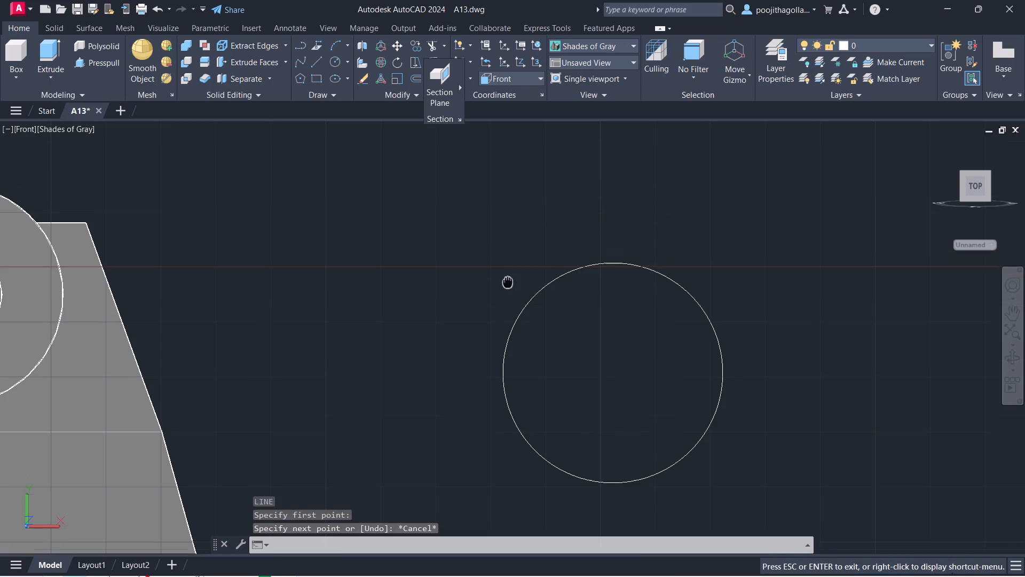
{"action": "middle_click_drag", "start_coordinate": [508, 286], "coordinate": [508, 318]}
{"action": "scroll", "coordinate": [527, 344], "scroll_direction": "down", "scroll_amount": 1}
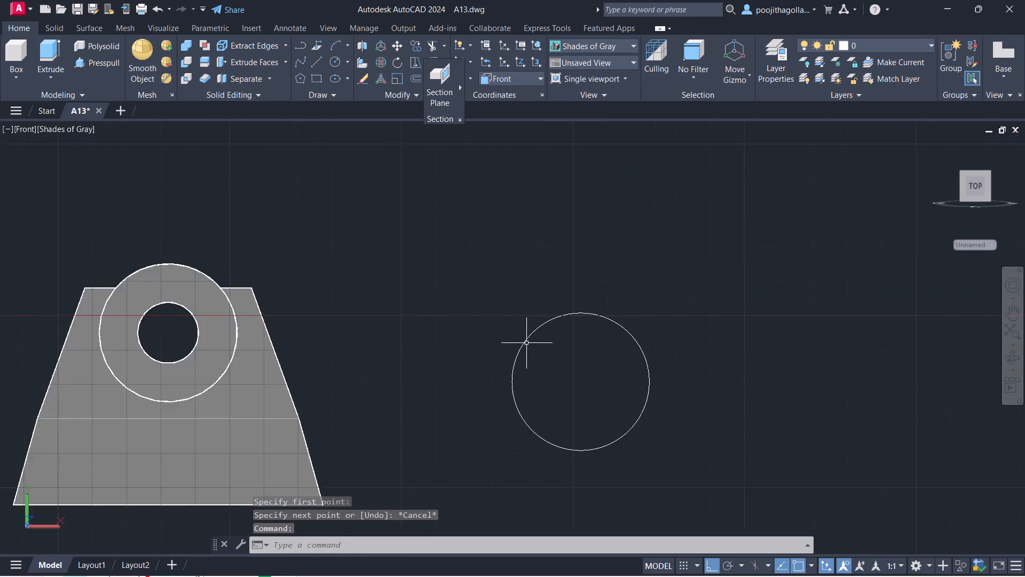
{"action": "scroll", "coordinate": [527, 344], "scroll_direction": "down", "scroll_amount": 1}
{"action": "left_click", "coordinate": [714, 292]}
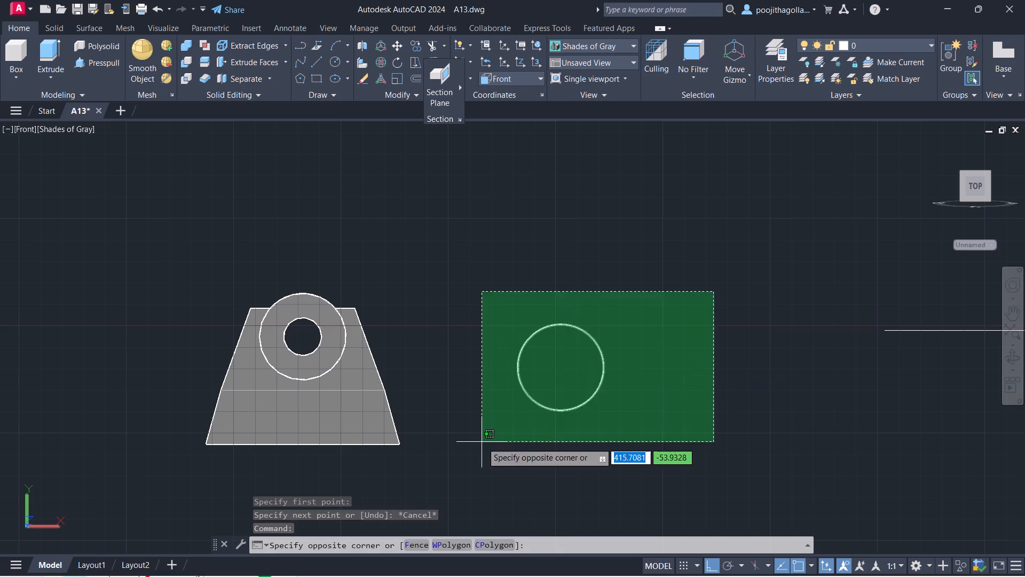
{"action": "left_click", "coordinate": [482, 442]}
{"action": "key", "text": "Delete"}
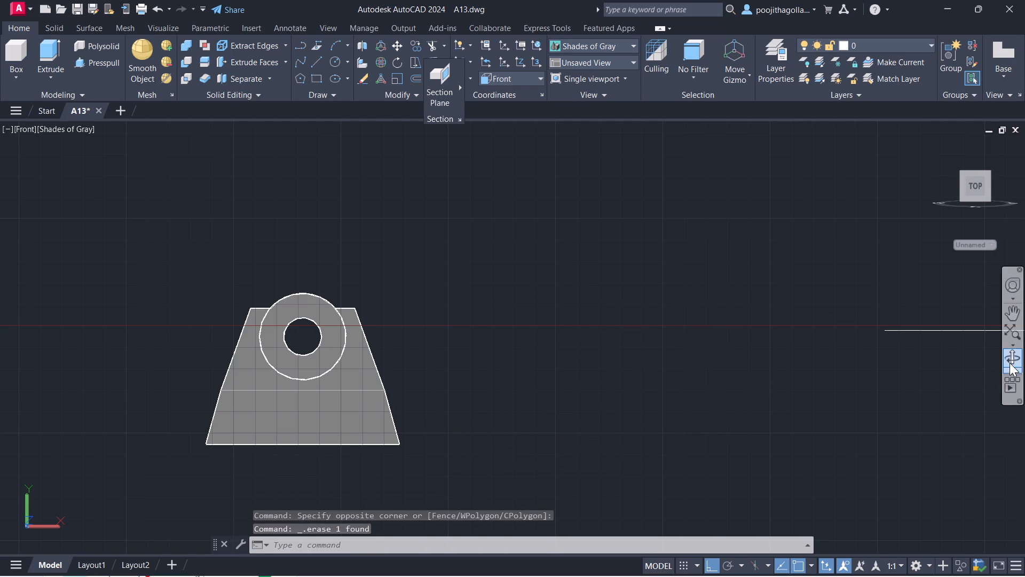
Examine the bossed part, the curved bracket and the loose rectangle from an angled view.
{"action": "left_click", "coordinate": [1010, 363]}
{"action": "left_click_drag", "start_coordinate": [531, 458], "coordinate": [624, 489]}
{"action": "scroll", "coordinate": [226, 351], "scroll_direction": "up", "scroll_amount": 3}
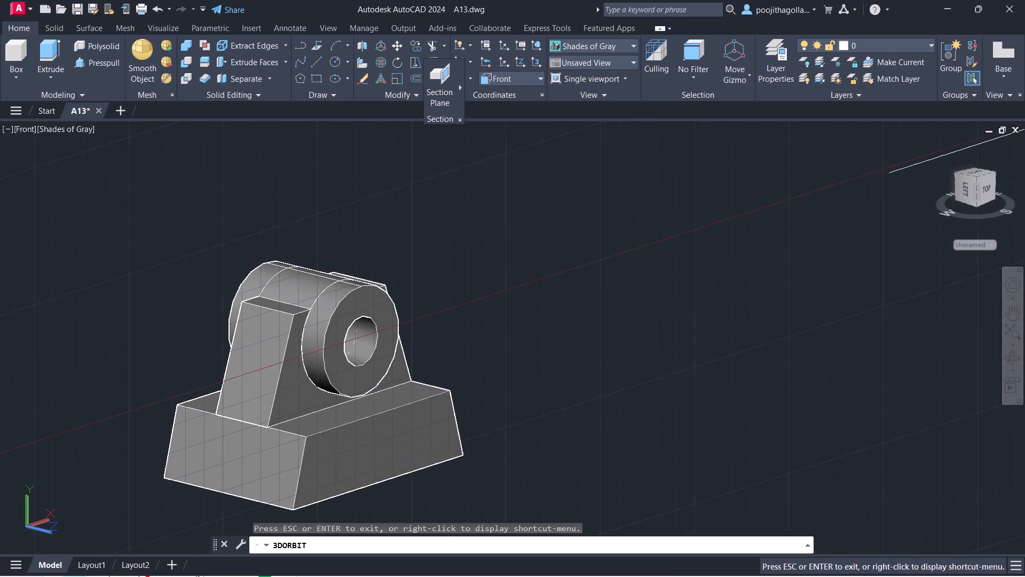
{"action": "scroll", "coordinate": [281, 353], "scroll_direction": "up", "scroll_amount": 2}
{"action": "middle_click_drag", "start_coordinate": [281, 353], "coordinate": [319, 387]}
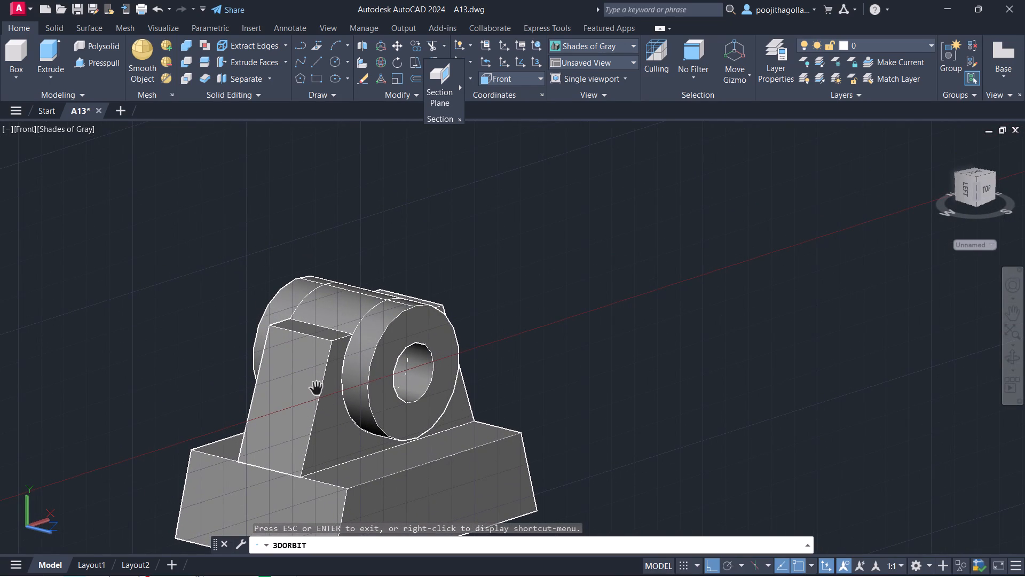
{"action": "key", "text": "Escape"}
{"action": "scroll", "coordinate": [368, 389], "scroll_direction": "down", "scroll_amount": 2}
{"action": "scroll", "coordinate": [384, 445], "scroll_direction": "down", "scroll_amount": 1}
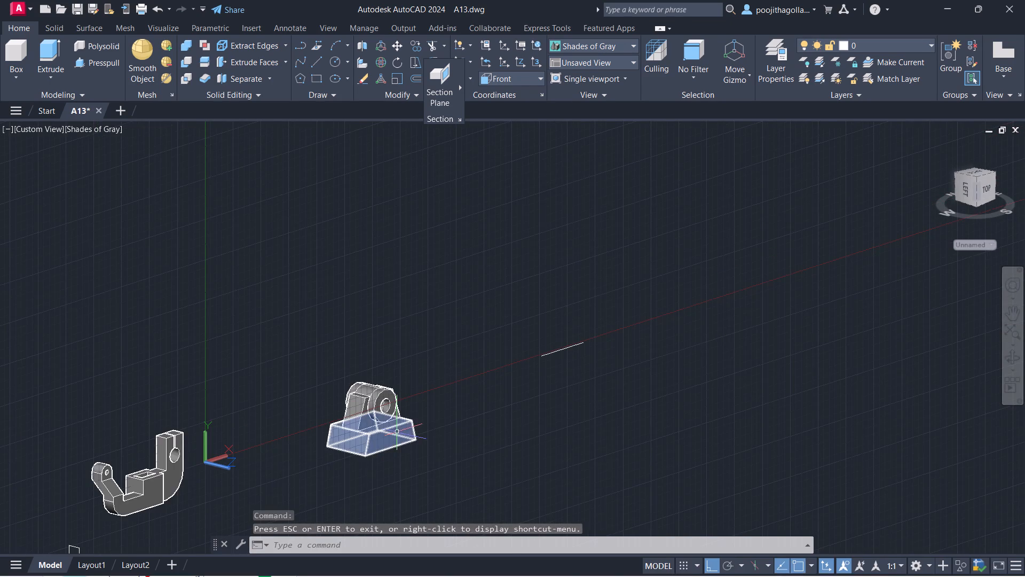
{"action": "scroll", "coordinate": [387, 432], "scroll_direction": "down", "scroll_amount": 2}
{"action": "middle_click_drag", "start_coordinate": [383, 439], "coordinate": [397, 376]}
{"action": "scroll", "coordinate": [340, 416], "scroll_direction": "up", "scroll_amount": 3}
{"action": "middle_click_drag", "start_coordinate": [327, 415], "coordinate": [339, 399]}
{"action": "scroll", "coordinate": [281, 417], "scroll_direction": "up", "scroll_amount": 1}
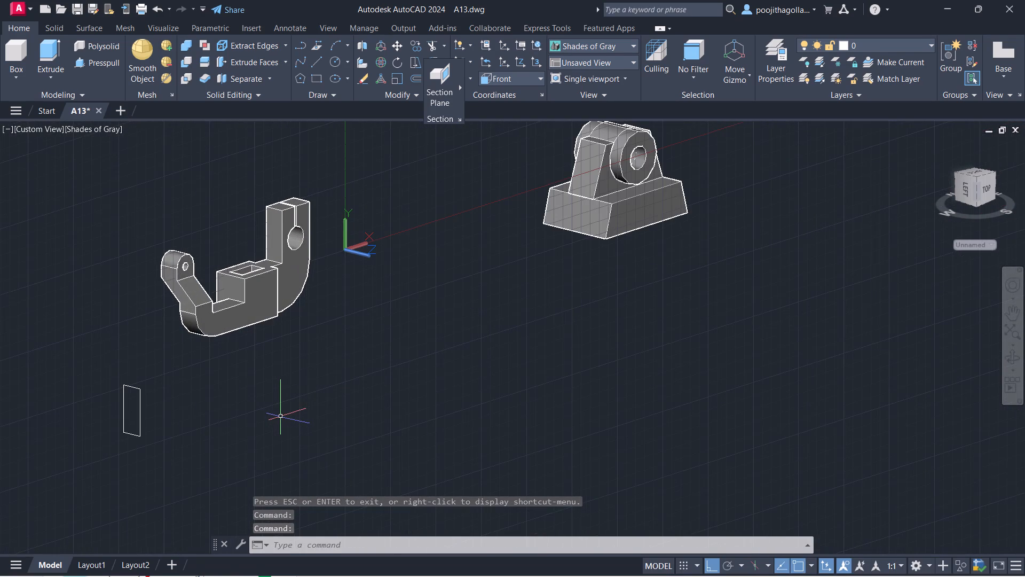
{"action": "middle_click_drag", "start_coordinate": [281, 417], "coordinate": [282, 443]}
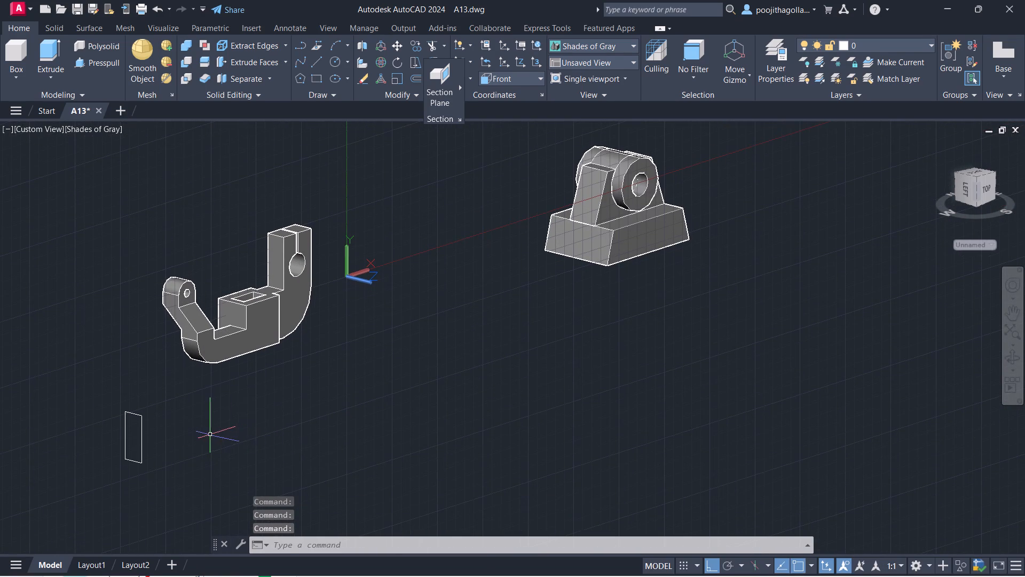
{"action": "scroll", "coordinate": [210, 435], "scroll_direction": "up", "scroll_amount": 1}
{"action": "middle_click_drag", "start_coordinate": [197, 438], "coordinate": [327, 435]}
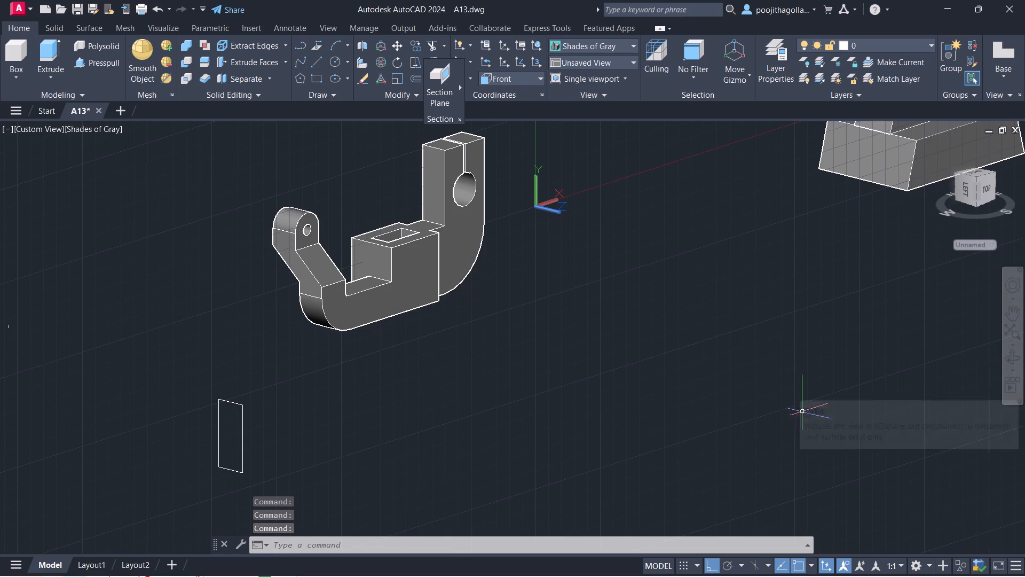
{"action": "scroll", "coordinate": [744, 448], "scroll_direction": "down", "scroll_amount": 1}
{"action": "middle_click_drag", "start_coordinate": [744, 448], "coordinate": [448, 420]}
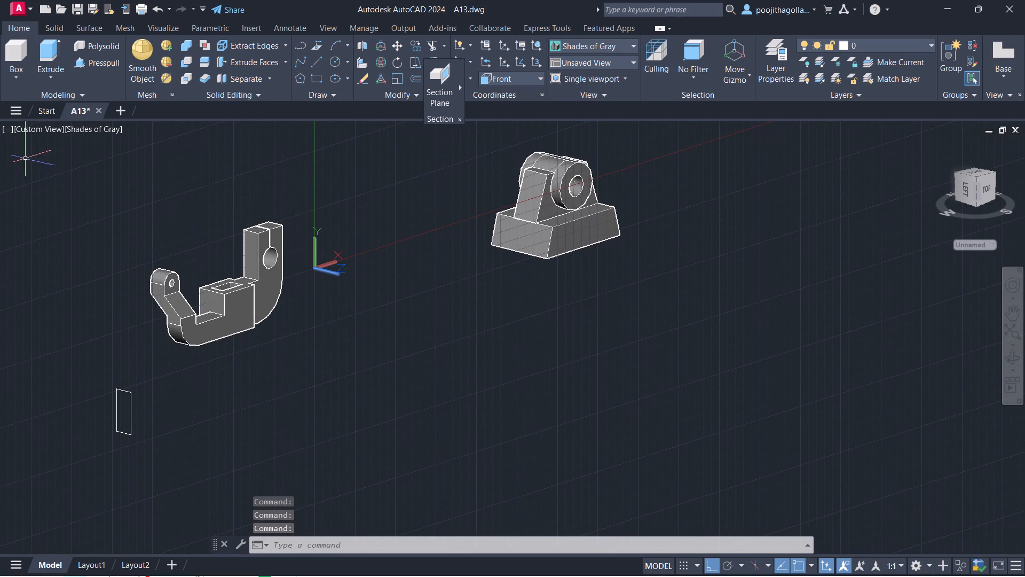
Set the view to Front and draw a vertical line 36 units upward in the empty space beside the bossed part.
{"action": "left_click", "coordinate": [38, 133]}
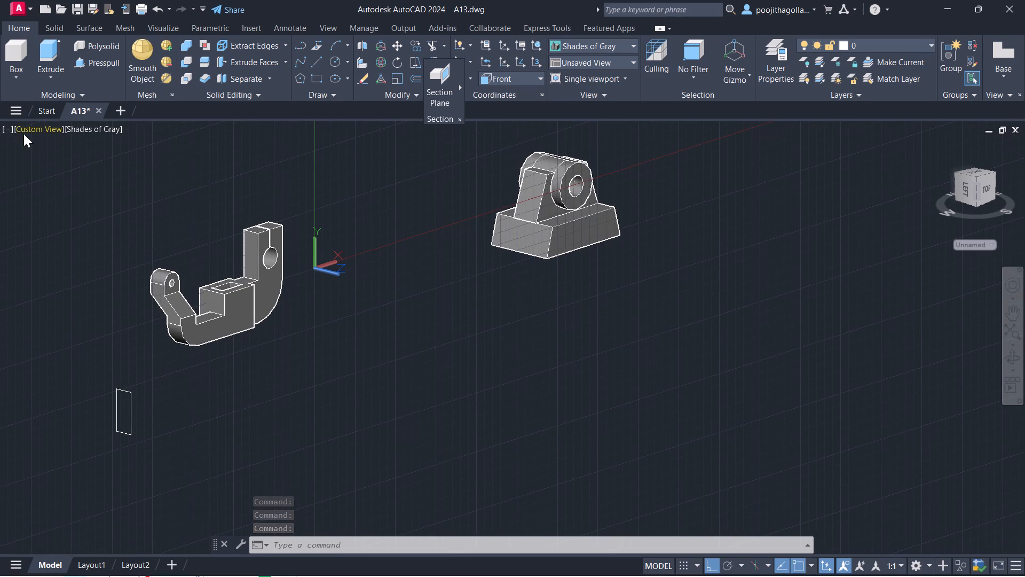
{"action": "left_click", "coordinate": [23, 130]}
{"action": "left_click", "coordinate": [64, 223]}
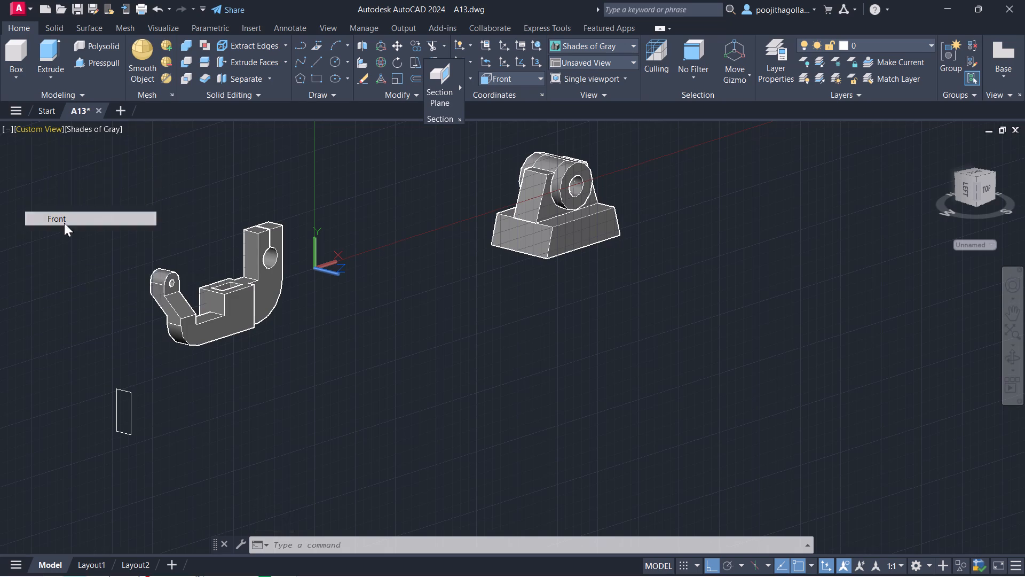
{"action": "middle_click_drag", "start_coordinate": [684, 385], "coordinate": [422, 381]}
{"action": "scroll", "coordinate": [472, 411], "scroll_direction": "up", "scroll_amount": 2}
{"action": "middle_click_drag", "start_coordinate": [578, 406], "coordinate": [427, 381]}
{"action": "key", "text": "l"}
{"action": "key", "text": "Return"}
{"action": "left_click", "coordinate": [487, 402]}
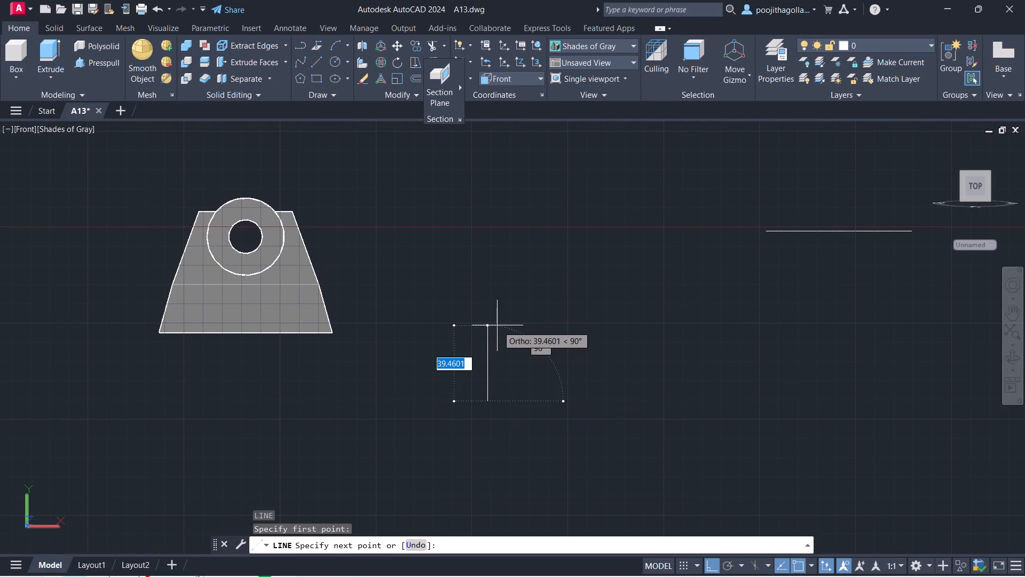
{"action": "type", "text": "36"}
{"action": "key", "text": "Return"}
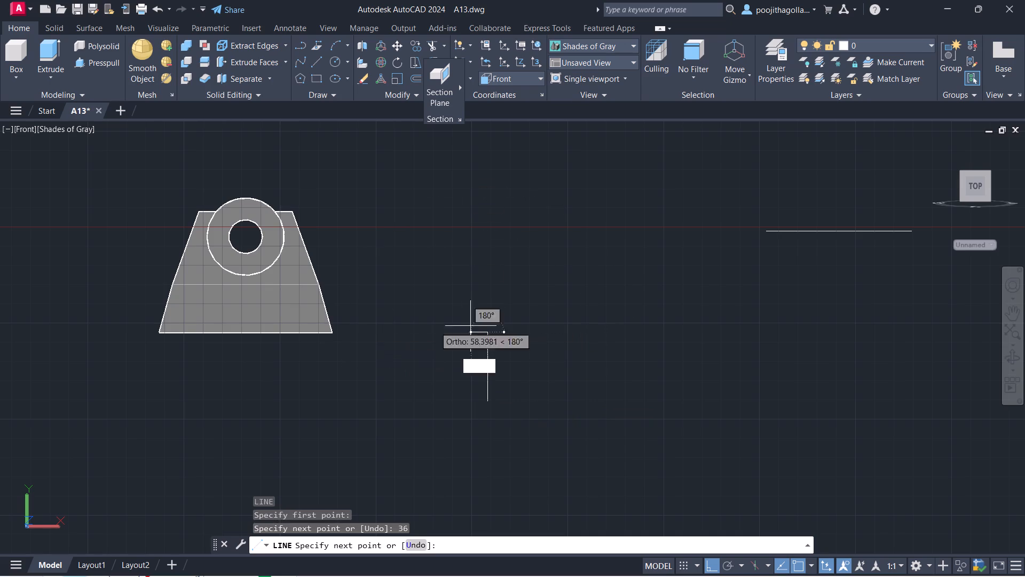
{"action": "scroll", "coordinate": [524, 314], "scroll_direction": "up", "scroll_amount": 2}
{"action": "middle_click_drag", "start_coordinate": [519, 323], "coordinate": [542, 258]}
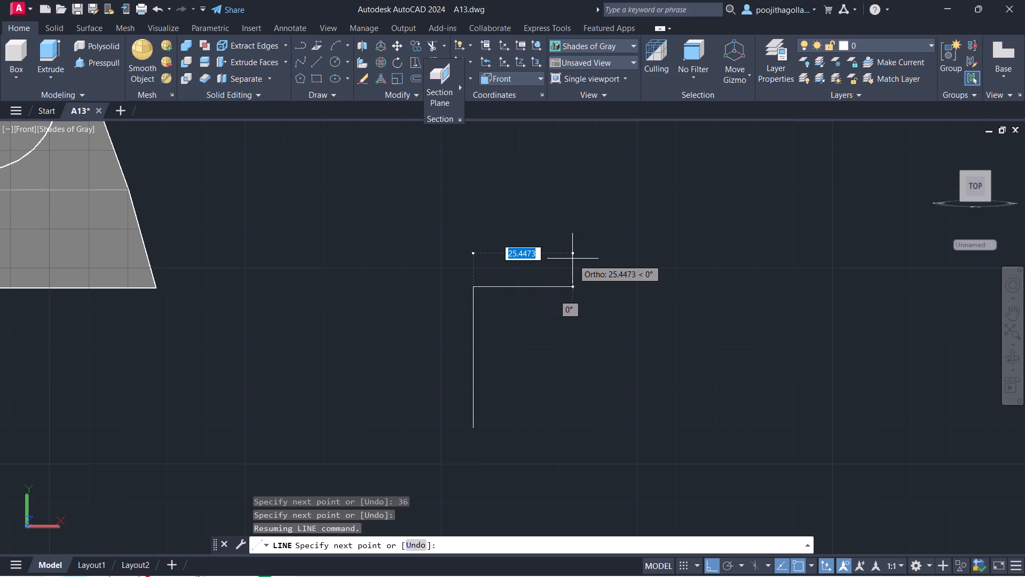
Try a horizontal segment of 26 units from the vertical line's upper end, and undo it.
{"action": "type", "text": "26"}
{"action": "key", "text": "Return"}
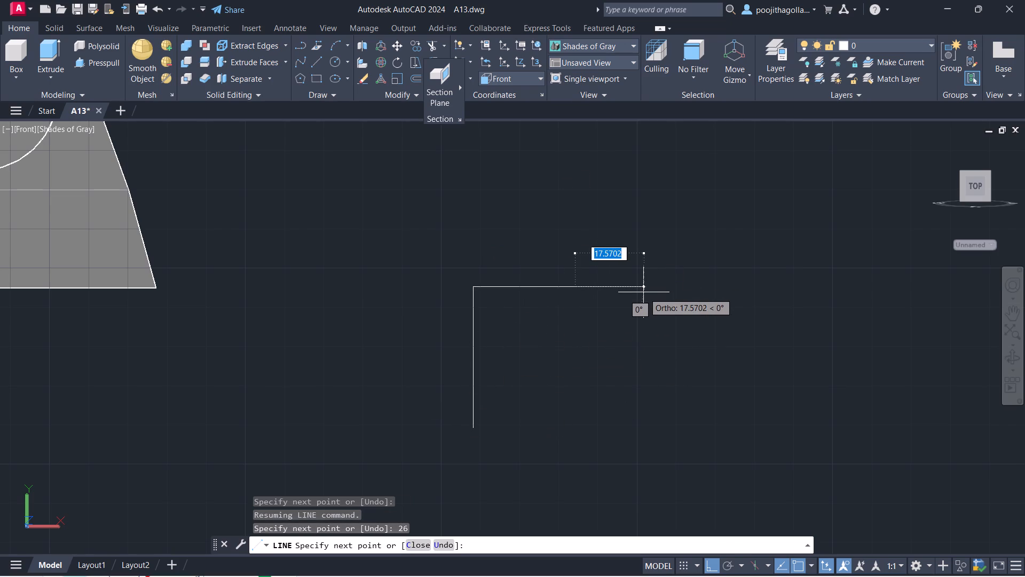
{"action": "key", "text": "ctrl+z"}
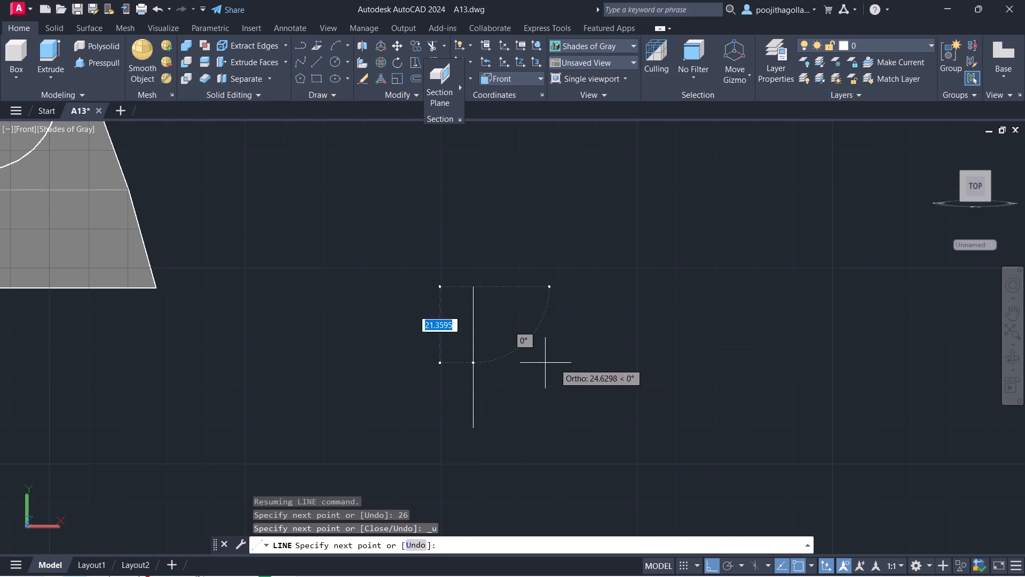
Add a horizontal segment of 13 units from the vertical line's upper end and close the triangle at its lower end.
{"action": "type", "text": "13"}
{"action": "key", "text": "Return"}
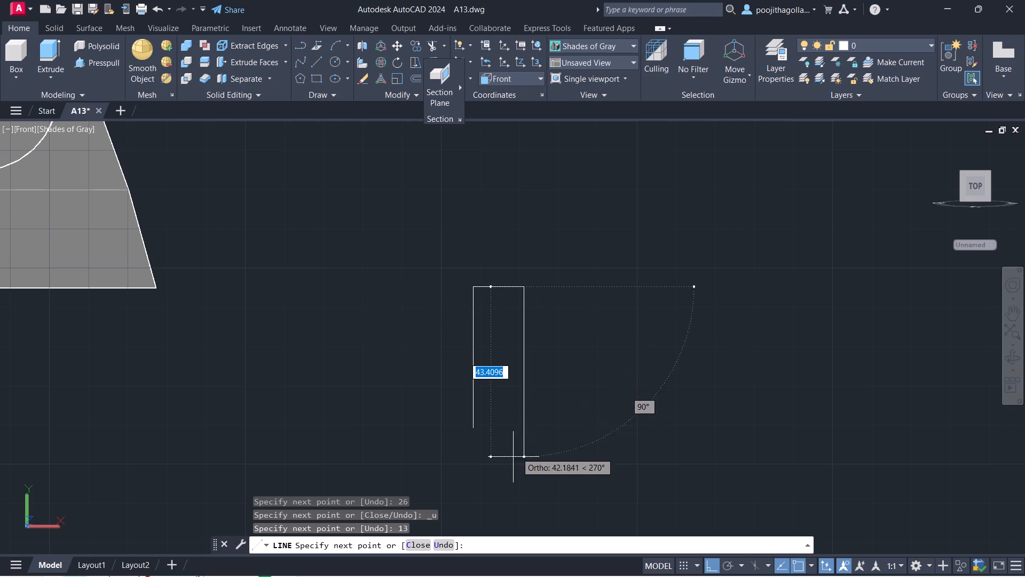
{"action": "left_click", "coordinate": [478, 426]}
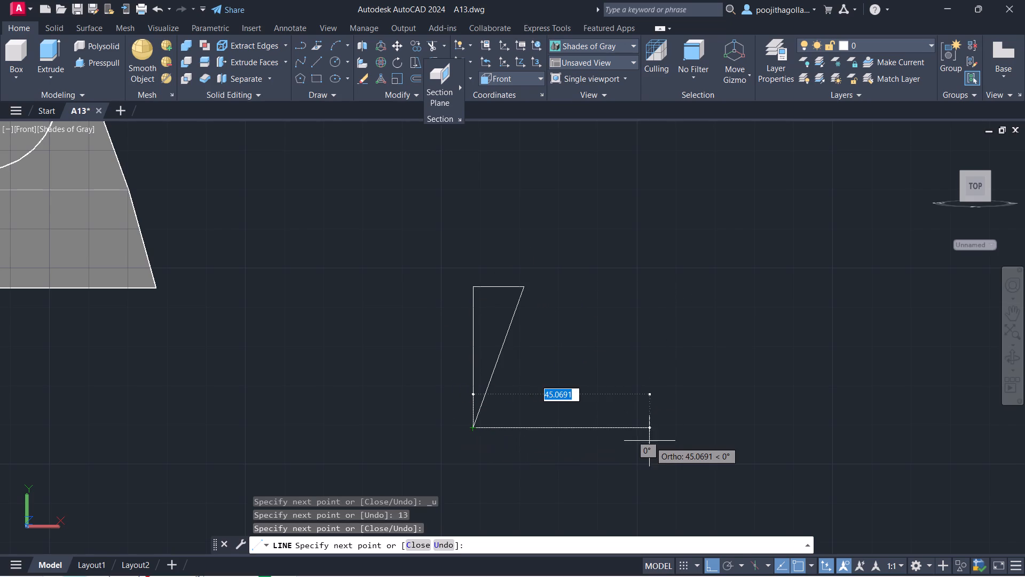
{"action": "key", "text": "Escape"}
Join the triangle's three lines into one polyline.
{"action": "scroll", "coordinate": [519, 356], "scroll_direction": "up", "scroll_amount": 1}
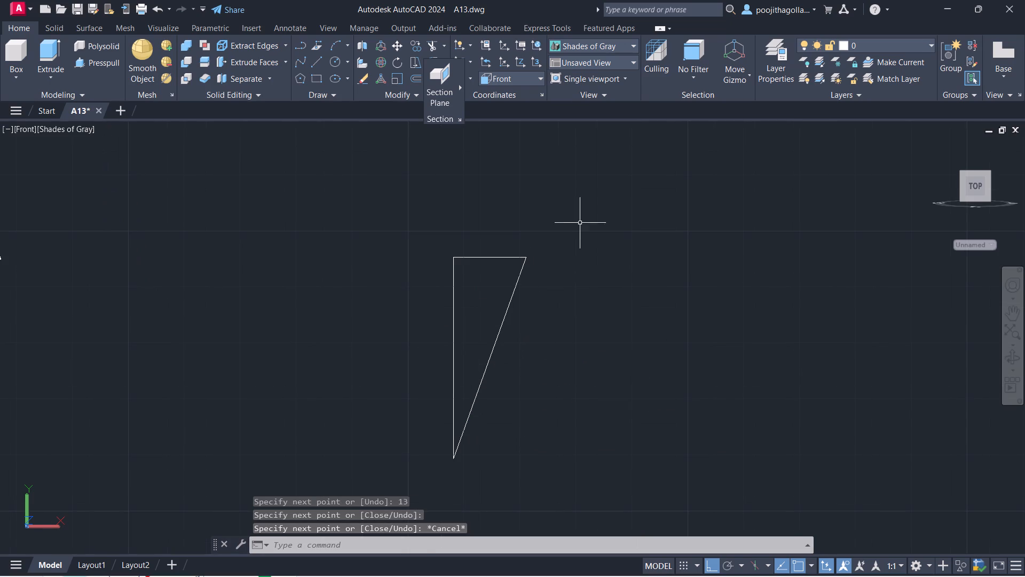
{"action": "left_click", "coordinate": [580, 220]}
{"action": "left_click", "coordinate": [369, 480]}
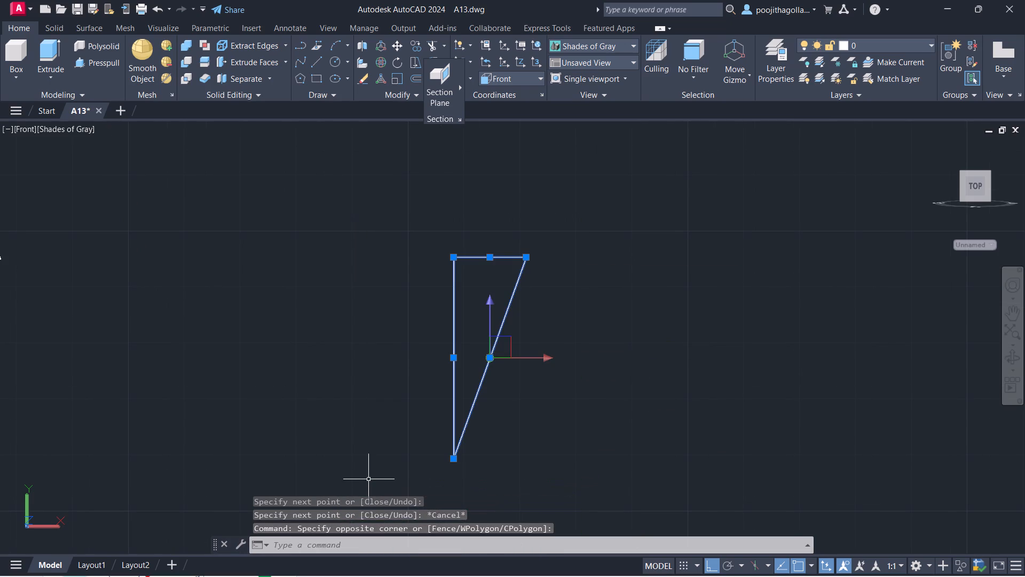
{"action": "key", "text": "j"}
{"action": "key", "text": "Return"}
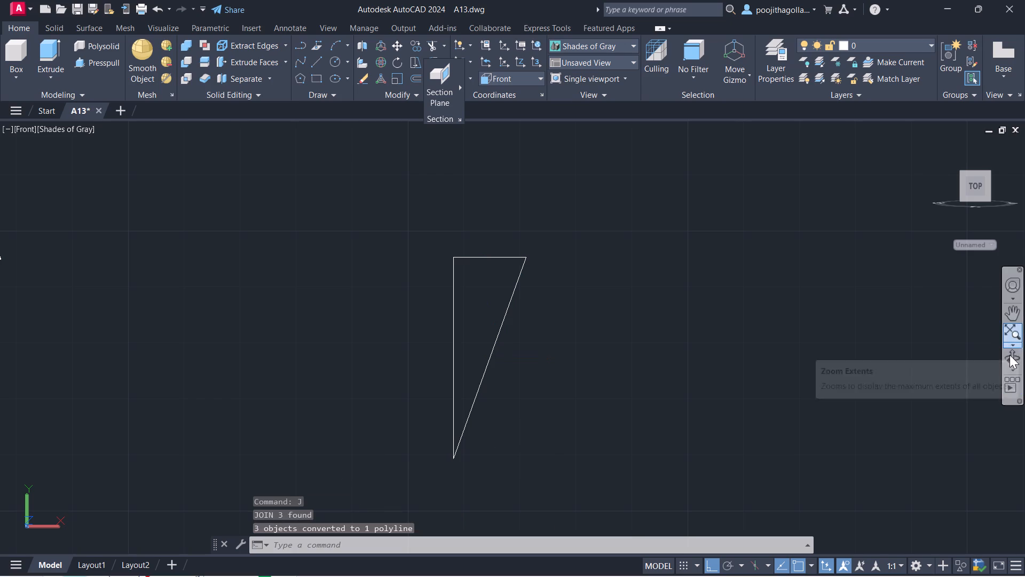
Press/pull the triangular profile to an extrusion height of 16 to form a solid wedge.
{"action": "left_click", "coordinate": [1011, 355]}
{"action": "left_click_drag", "start_coordinate": [485, 492], "coordinate": [511, 490]}
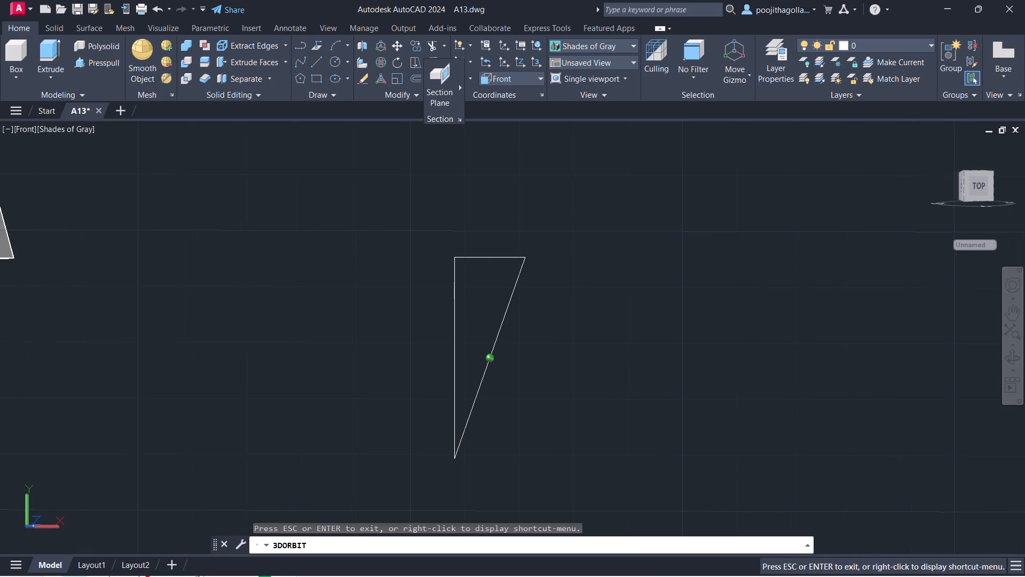
{"action": "left_click_drag", "start_coordinate": [511, 490], "coordinate": [570, 522]}
{"action": "key", "text": "Escape"}
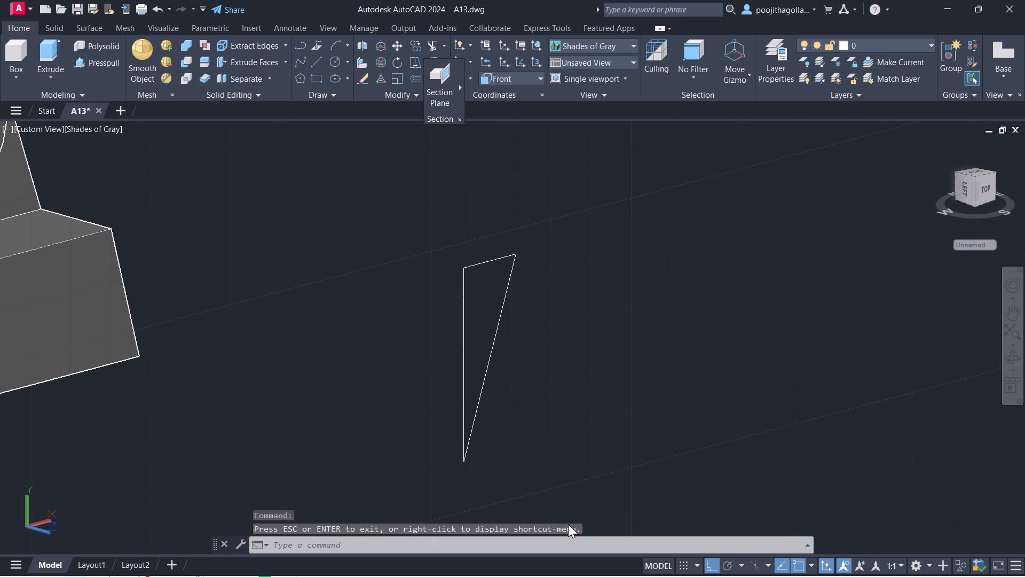
{"action": "scroll", "coordinate": [500, 468], "scroll_direction": "up", "scroll_amount": 1}
{"action": "middle_click_drag", "start_coordinate": [496, 462], "coordinate": [514, 494]}
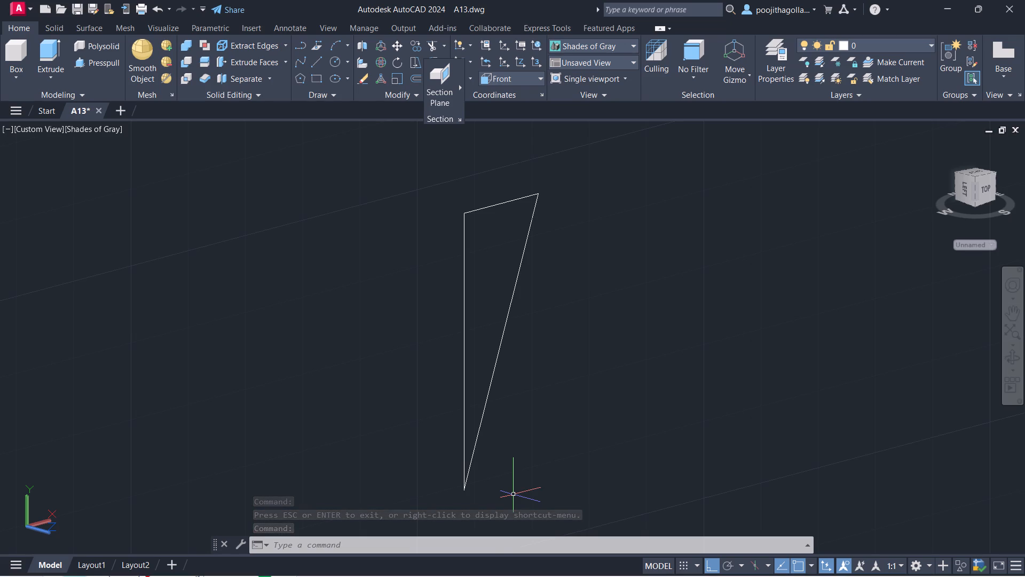
{"action": "left_click", "coordinate": [99, 68]}
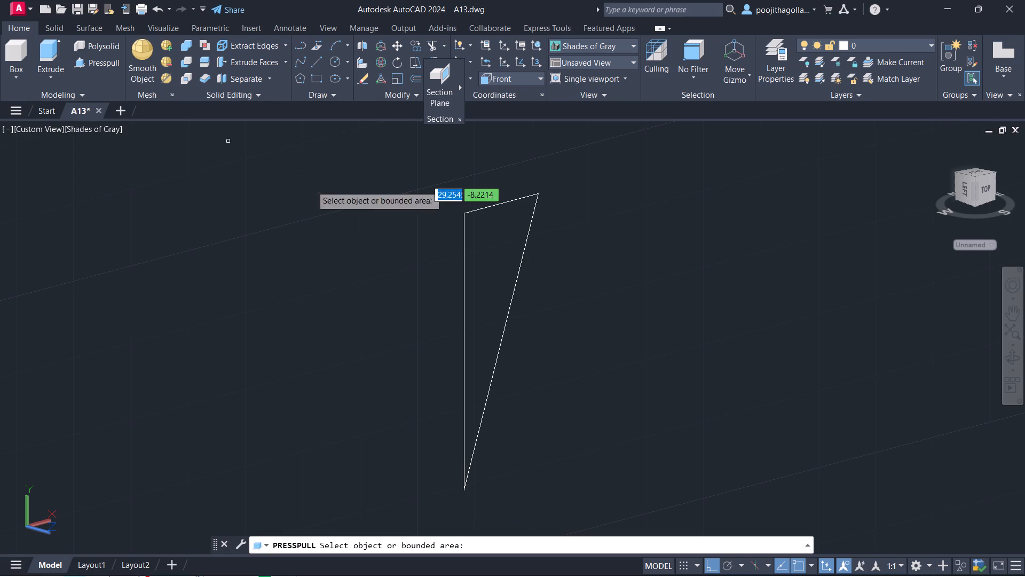
{"action": "left_click", "coordinate": [502, 262]}
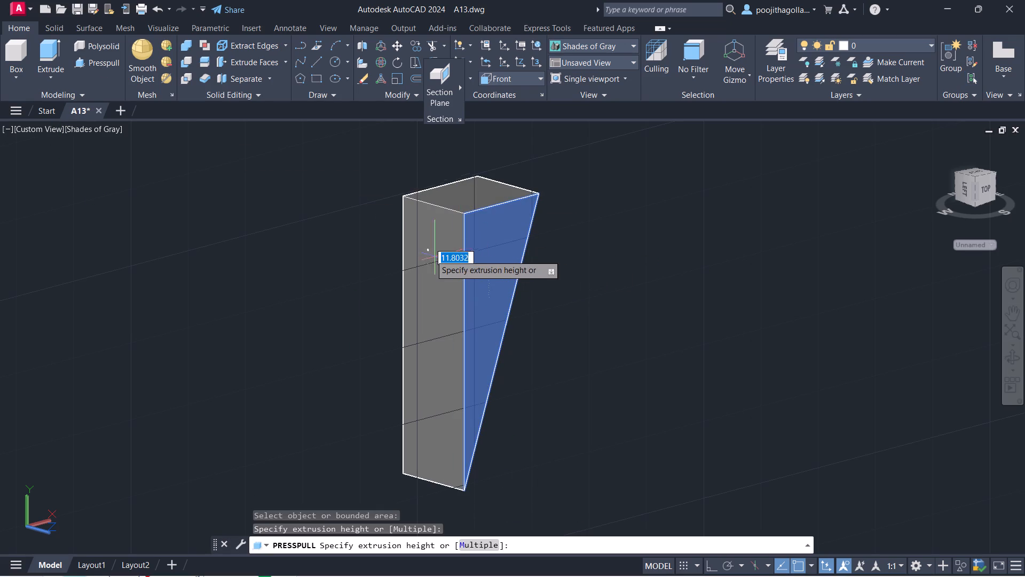
{"action": "type", "text": "16"}
{"action": "key", "text": "Return"}
{"action": "key", "text": "Escape"}
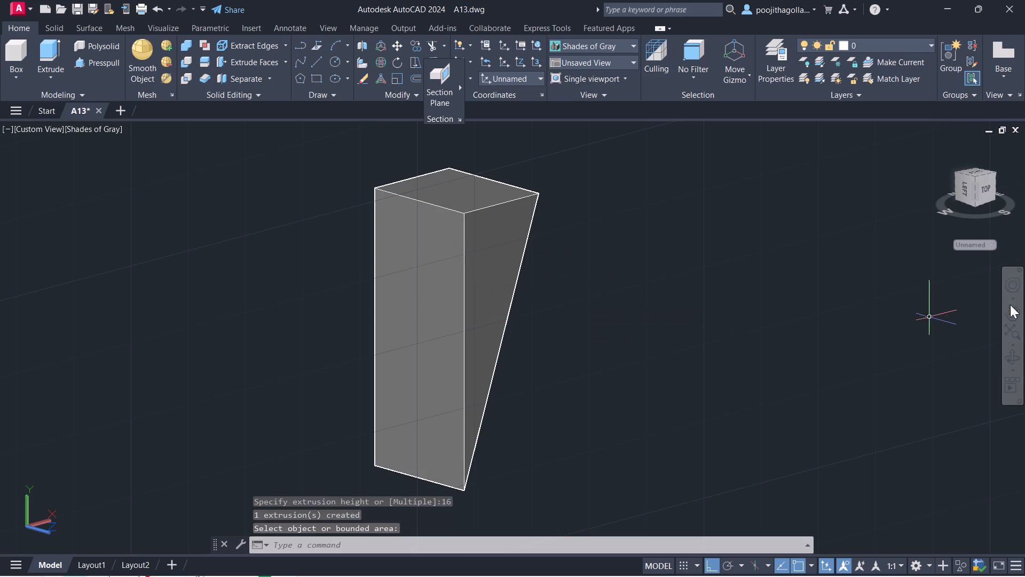
Examine the bossed base and the separate wedge together from several angles to judge where the wedge belongs.
{"action": "left_click", "coordinate": [1010, 357]}
{"action": "left_click_drag", "start_coordinate": [717, 377], "coordinate": [674, 375]}
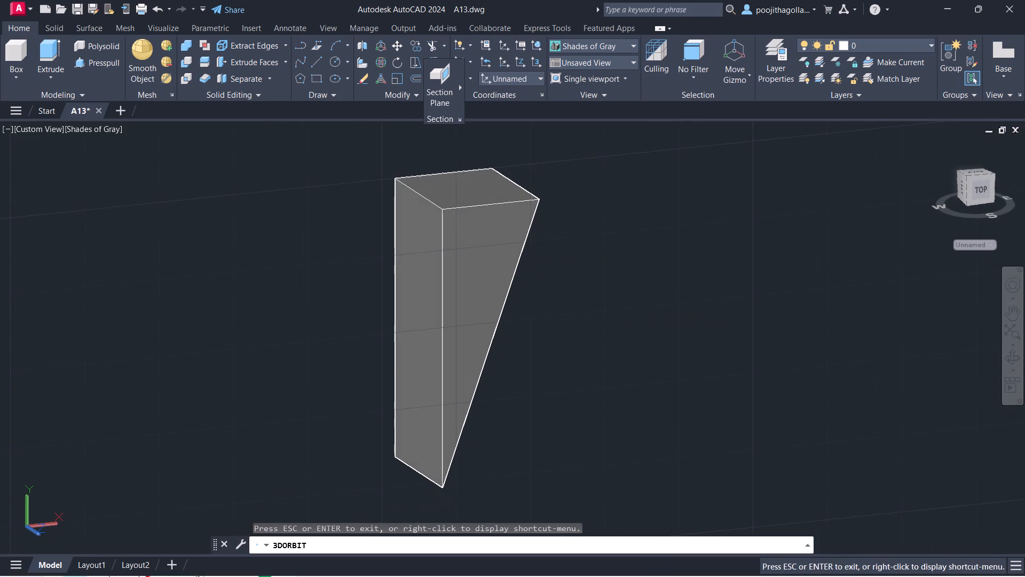
{"action": "scroll", "coordinate": [389, 362], "scroll_direction": "down", "scroll_amount": 5}
{"action": "scroll", "coordinate": [246, 338], "scroll_direction": "down", "scroll_amount": 2}
{"action": "scroll", "coordinate": [198, 343], "scroll_direction": "down", "scroll_amount": 3}
{"action": "middle_click_drag", "start_coordinate": [189, 342], "coordinate": [526, 380]}
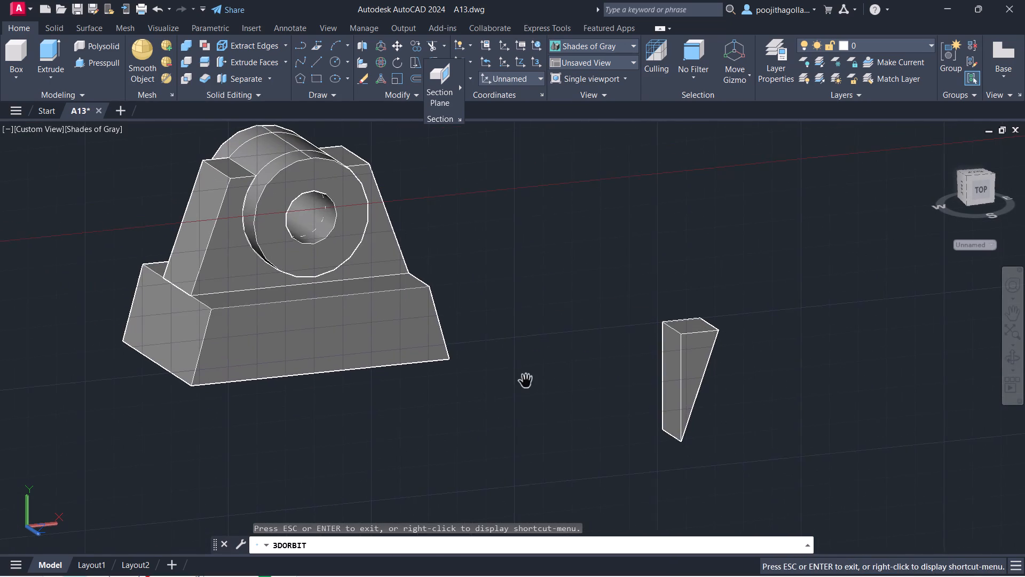
{"action": "scroll", "coordinate": [253, 367], "scroll_direction": "down", "scroll_amount": 1}
{"action": "middle_click_drag", "start_coordinate": [285, 355], "coordinate": [278, 398]}
{"action": "scroll", "coordinate": [251, 362], "scroll_direction": "up", "scroll_amount": 2}
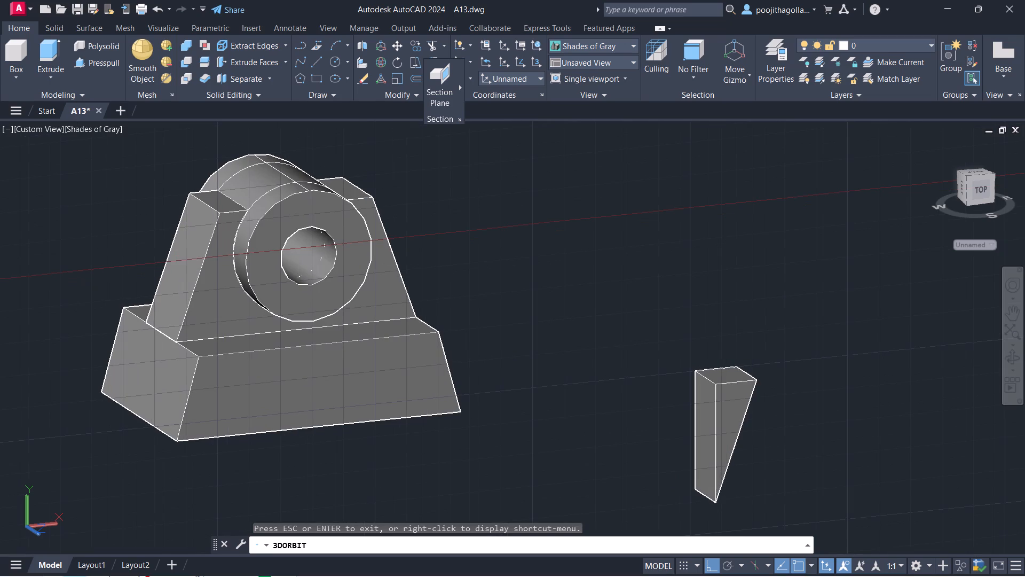
{"action": "scroll", "coordinate": [268, 360], "scroll_direction": "up", "scroll_amount": 1}
{"action": "middle_click_drag", "start_coordinate": [269, 364], "coordinate": [269, 390]}
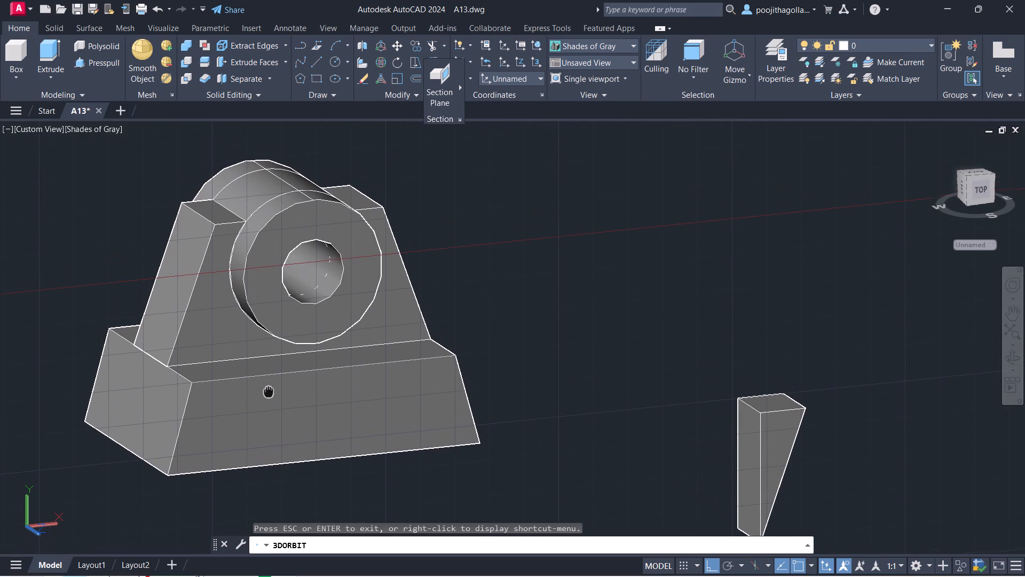
{"action": "middle_click_drag", "start_coordinate": [269, 390], "coordinate": [269, 391]}
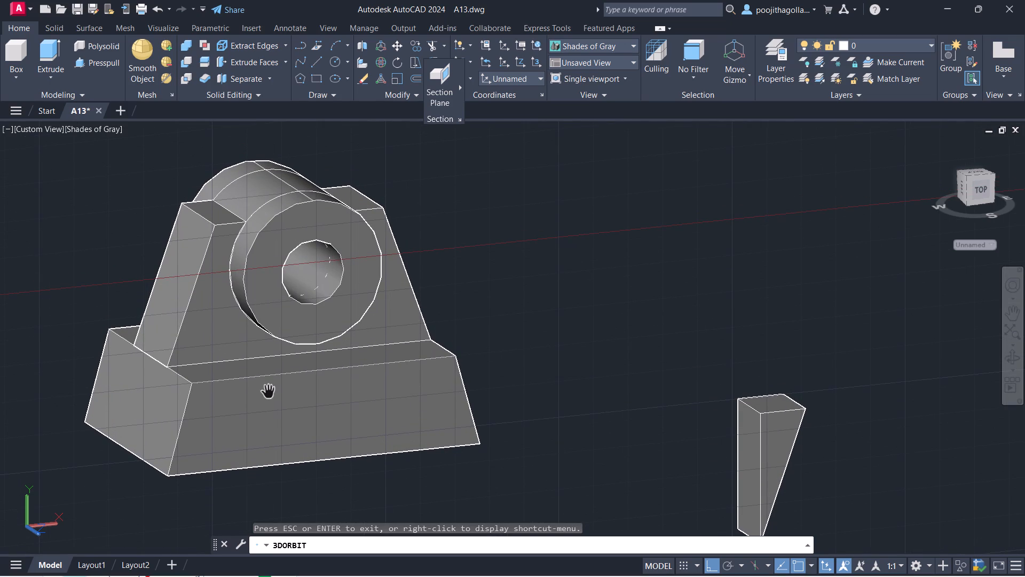
{"action": "middle_click_drag", "start_coordinate": [597, 383], "coordinate": [596, 399]}
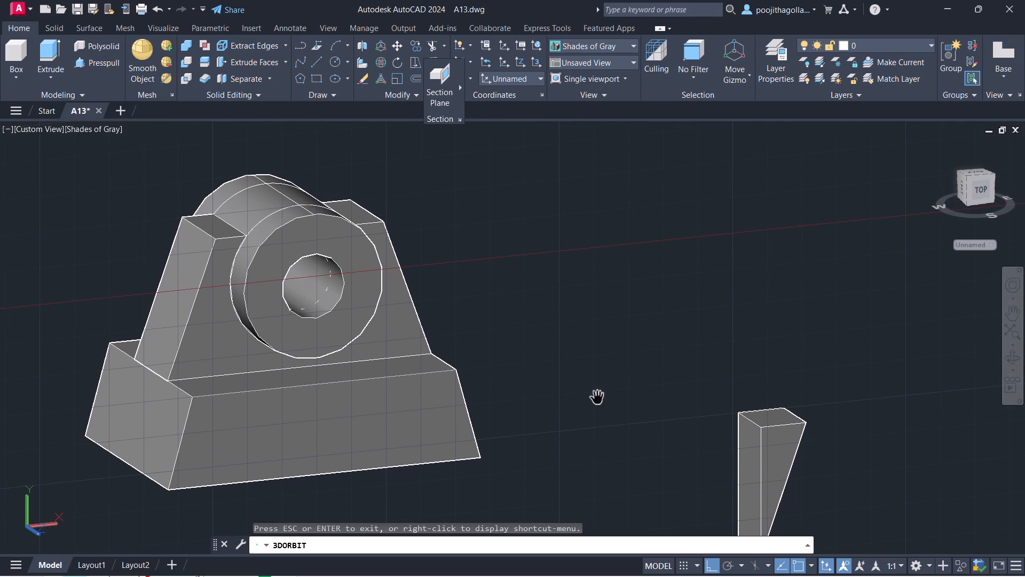
{"action": "key", "text": "Escape"}
{"action": "middle_click_drag", "start_coordinate": [704, 436], "coordinate": [678, 377]}
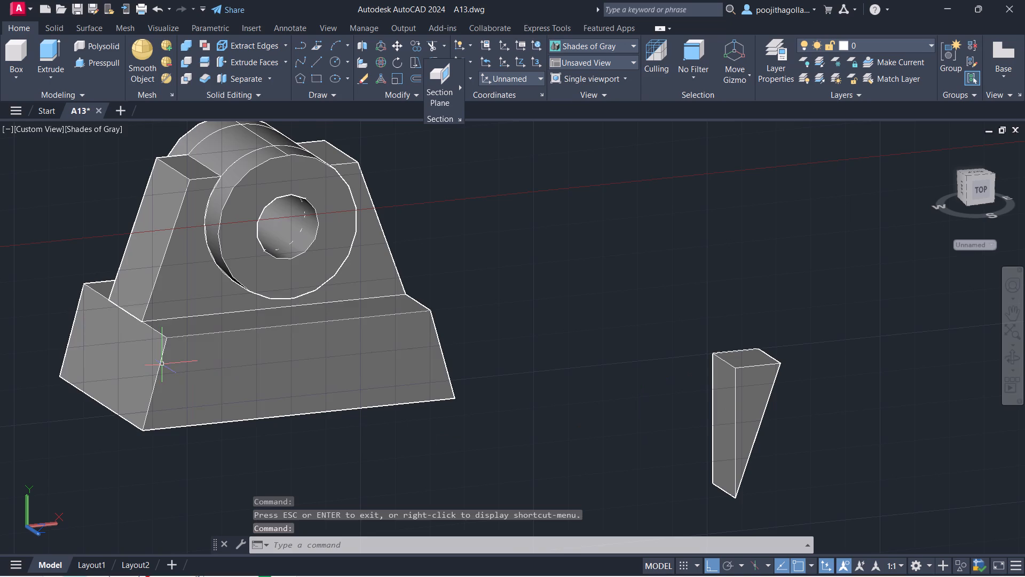
{"action": "middle_click_drag", "start_coordinate": [143, 376], "coordinate": [241, 392], "text": "shift"}
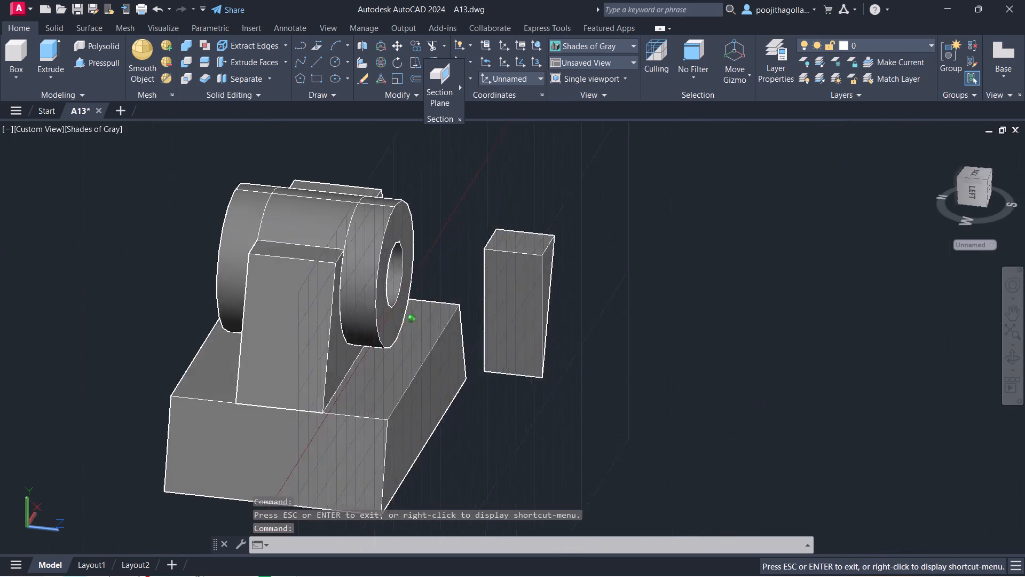
{"action": "middle_click_drag", "start_coordinate": [241, 392], "coordinate": [202, 377], "text": "shift"}
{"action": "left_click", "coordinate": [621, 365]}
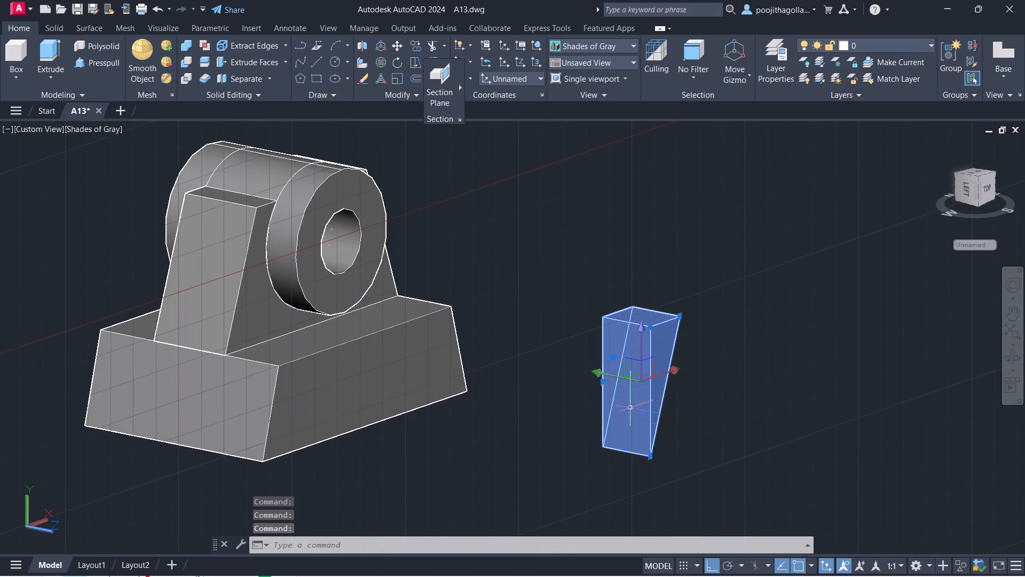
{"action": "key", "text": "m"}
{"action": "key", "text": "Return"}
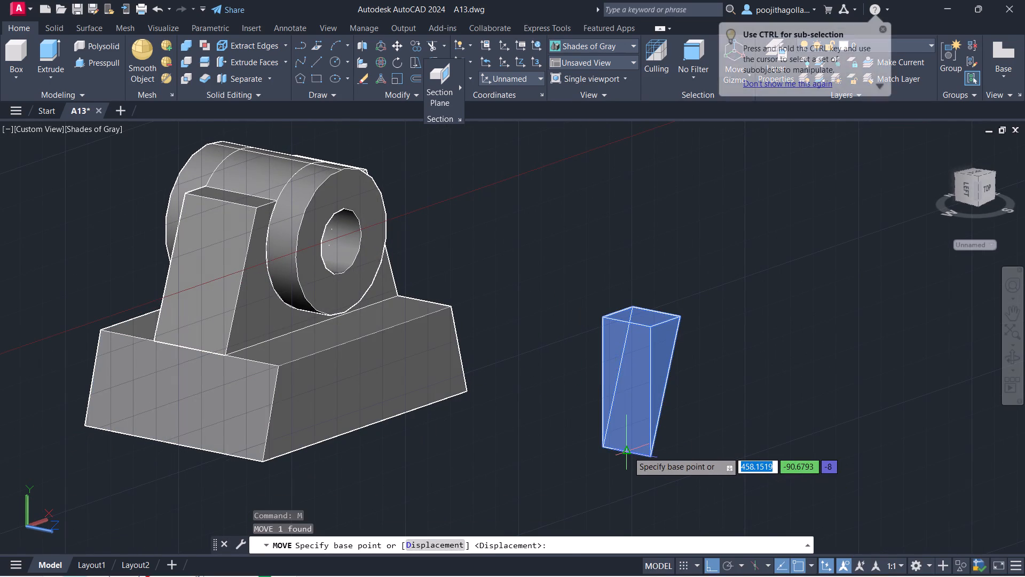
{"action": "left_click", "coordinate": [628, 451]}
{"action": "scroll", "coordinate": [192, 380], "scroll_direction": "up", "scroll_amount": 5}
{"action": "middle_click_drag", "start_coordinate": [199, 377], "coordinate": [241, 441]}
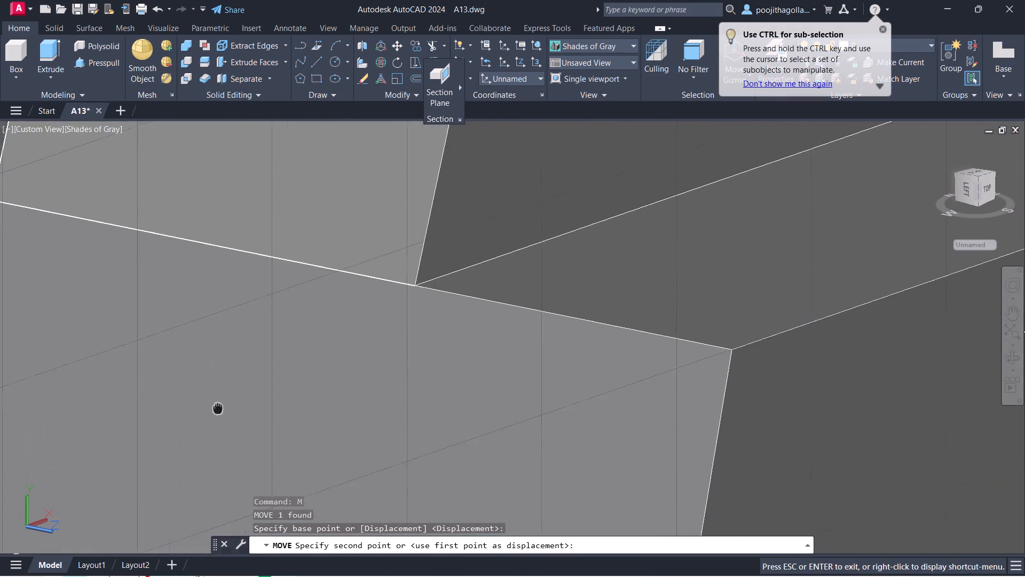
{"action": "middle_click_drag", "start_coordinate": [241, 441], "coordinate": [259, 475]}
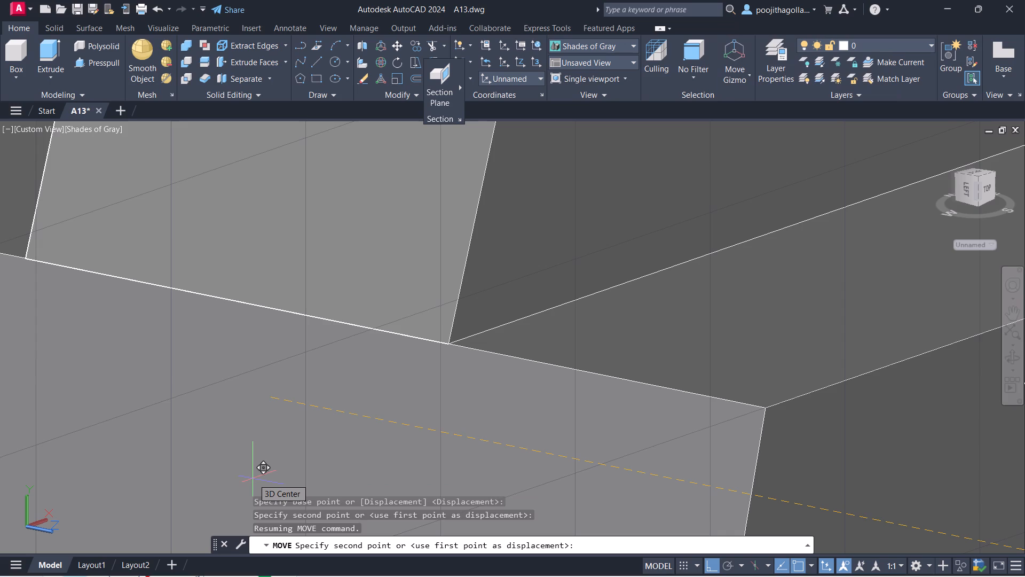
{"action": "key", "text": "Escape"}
Draw a 48-unit line up the base's sloped end face, starting at the midpoint of the face's lower edge.
{"action": "scroll", "coordinate": [261, 473], "scroll_direction": "down", "scroll_amount": 2}
{"action": "middle_click_drag", "start_coordinate": [301, 450], "coordinate": [327, 340]}
{"action": "scroll", "coordinate": [327, 340], "scroll_direction": "down", "scroll_amount": 1}
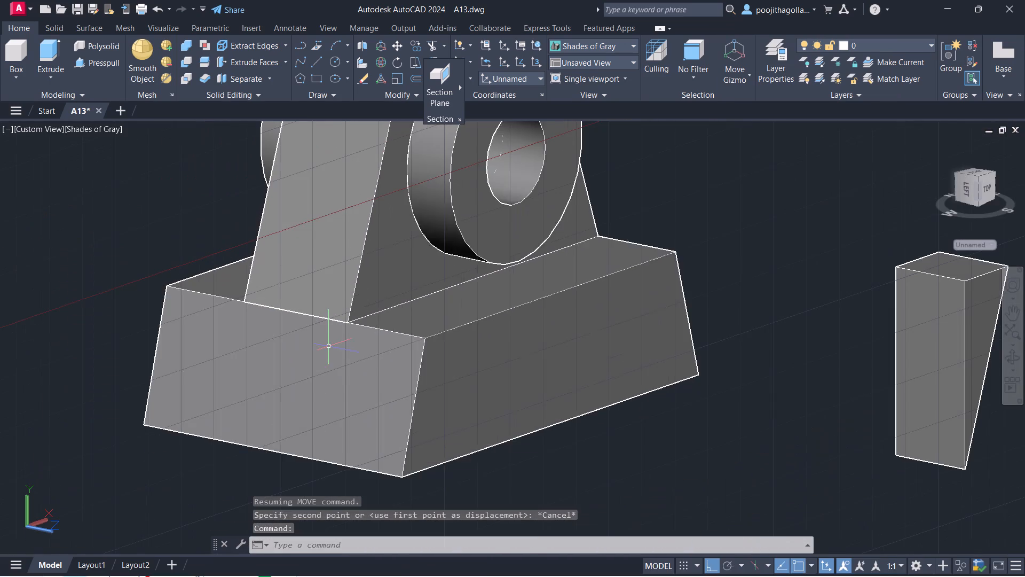
{"action": "middle_click_drag", "start_coordinate": [334, 369], "coordinate": [335, 394]}
{"action": "key", "text": "l"}
{"action": "key", "text": "Return"}
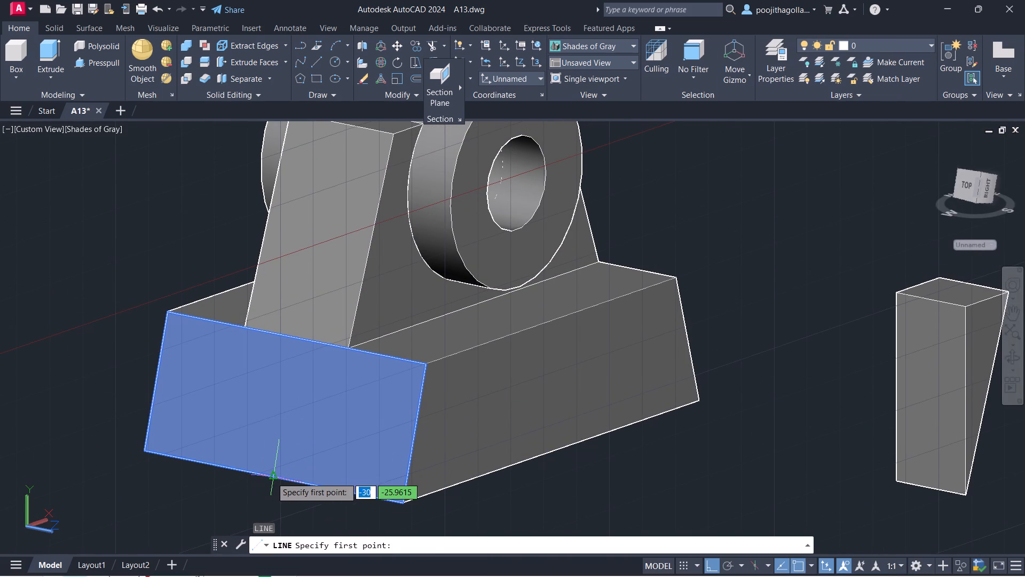
{"action": "left_click", "coordinate": [271, 477]}
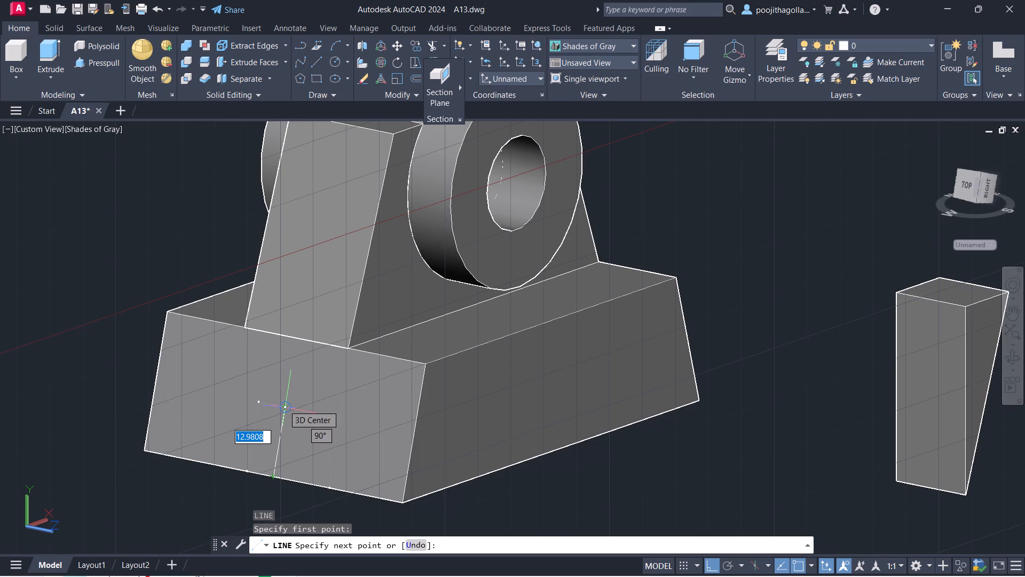
{"action": "scroll", "coordinate": [283, 405], "scroll_direction": "down", "scroll_amount": 1}
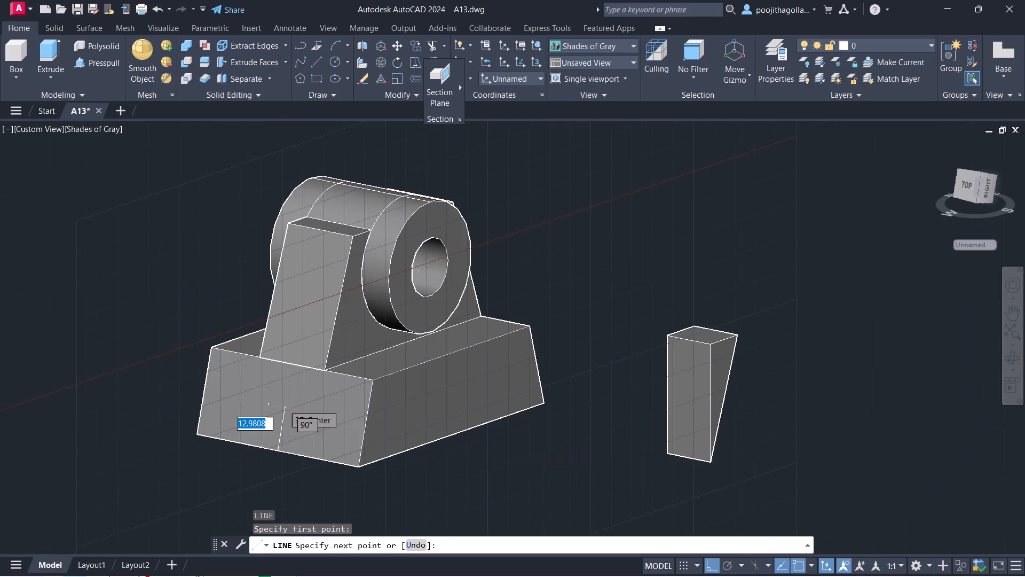
{"action": "middle_click_drag", "start_coordinate": [283, 405], "coordinate": [291, 371]}
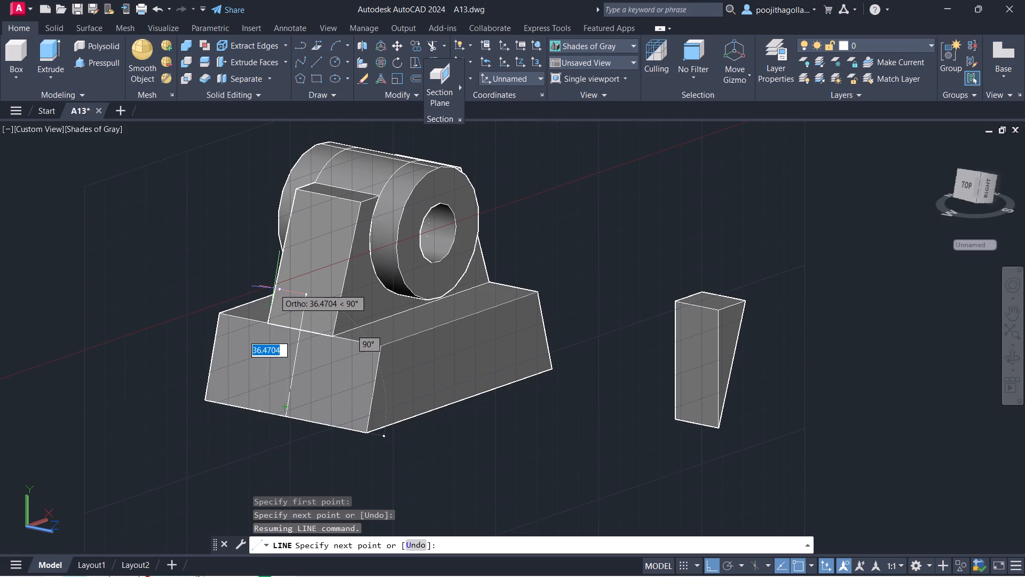
{"action": "type", "text": "48"}
{"action": "key", "text": "Return"}
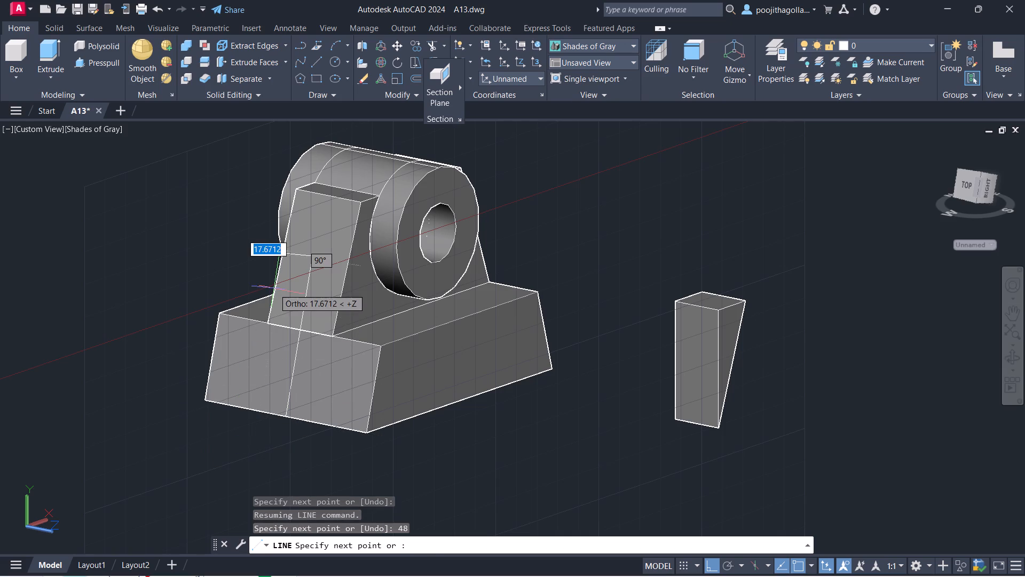
{"action": "key", "text": "Escape"}
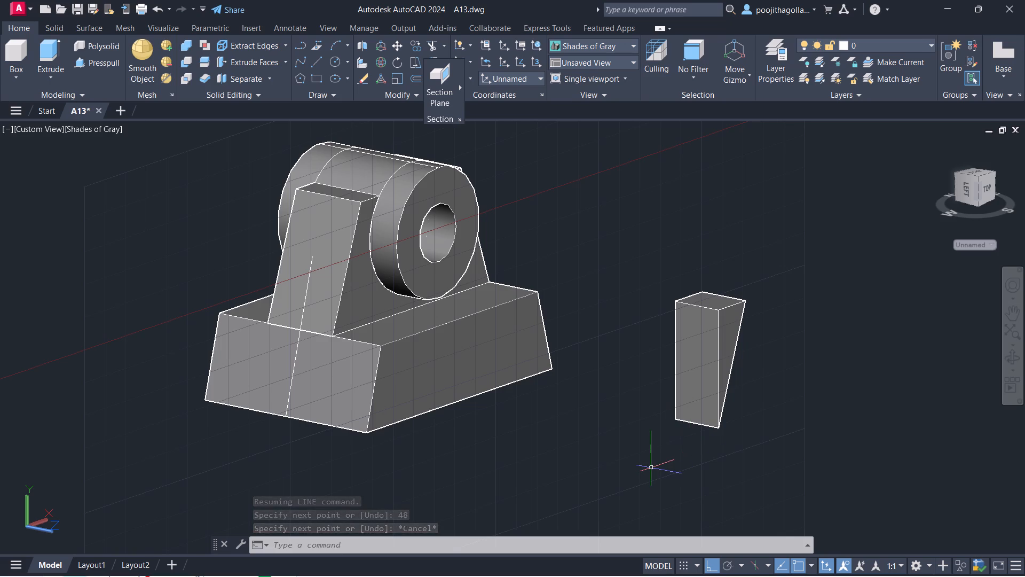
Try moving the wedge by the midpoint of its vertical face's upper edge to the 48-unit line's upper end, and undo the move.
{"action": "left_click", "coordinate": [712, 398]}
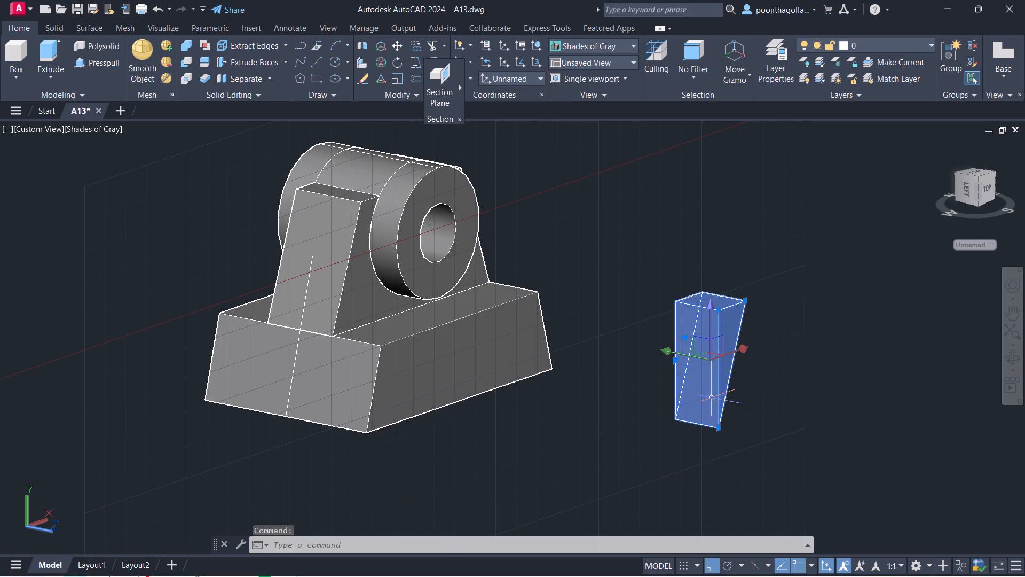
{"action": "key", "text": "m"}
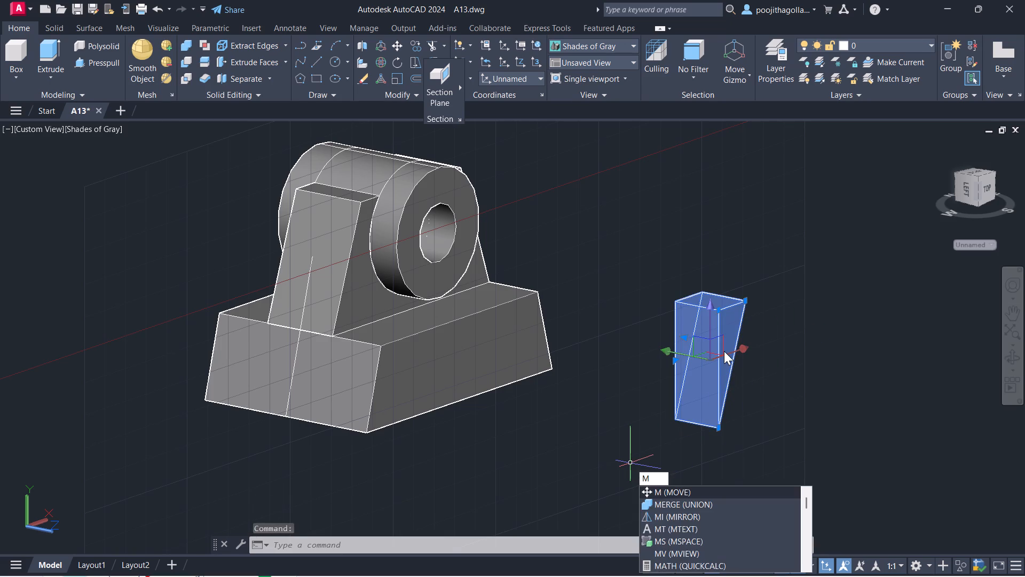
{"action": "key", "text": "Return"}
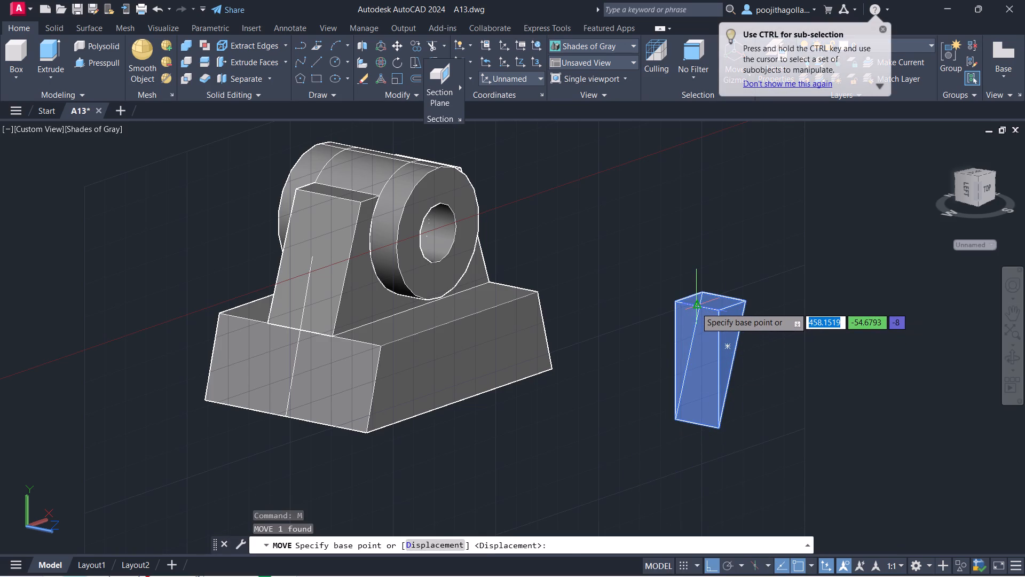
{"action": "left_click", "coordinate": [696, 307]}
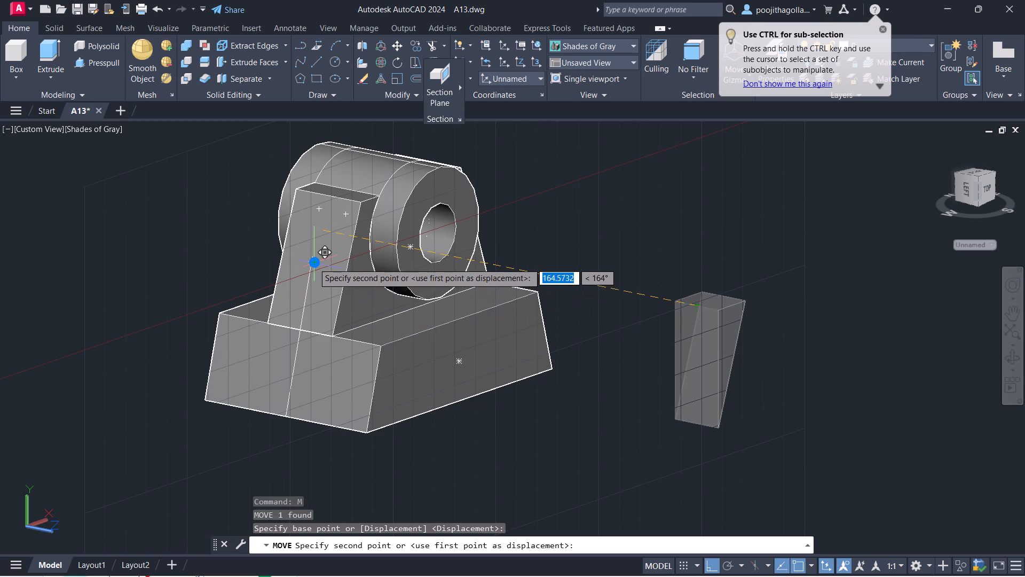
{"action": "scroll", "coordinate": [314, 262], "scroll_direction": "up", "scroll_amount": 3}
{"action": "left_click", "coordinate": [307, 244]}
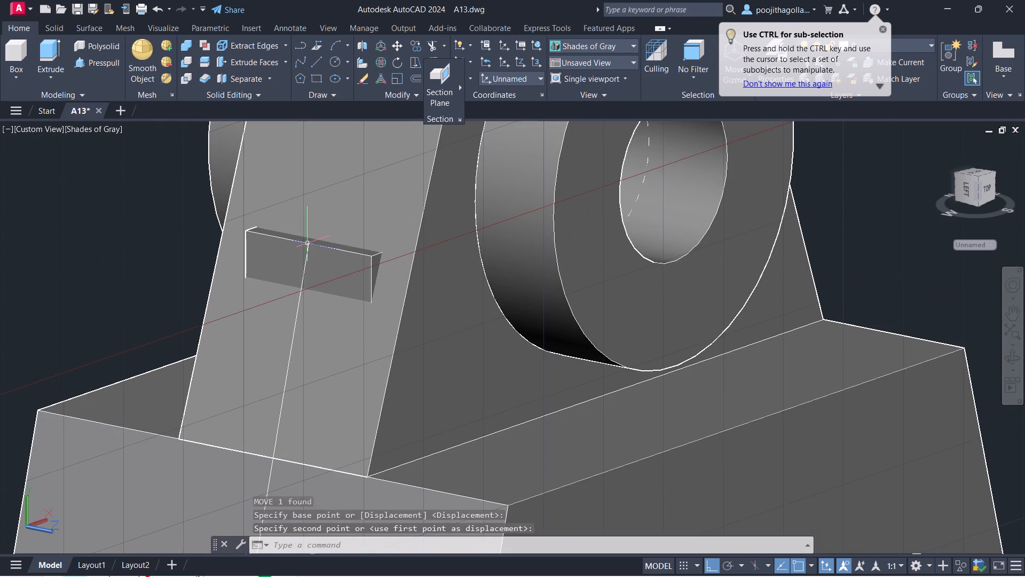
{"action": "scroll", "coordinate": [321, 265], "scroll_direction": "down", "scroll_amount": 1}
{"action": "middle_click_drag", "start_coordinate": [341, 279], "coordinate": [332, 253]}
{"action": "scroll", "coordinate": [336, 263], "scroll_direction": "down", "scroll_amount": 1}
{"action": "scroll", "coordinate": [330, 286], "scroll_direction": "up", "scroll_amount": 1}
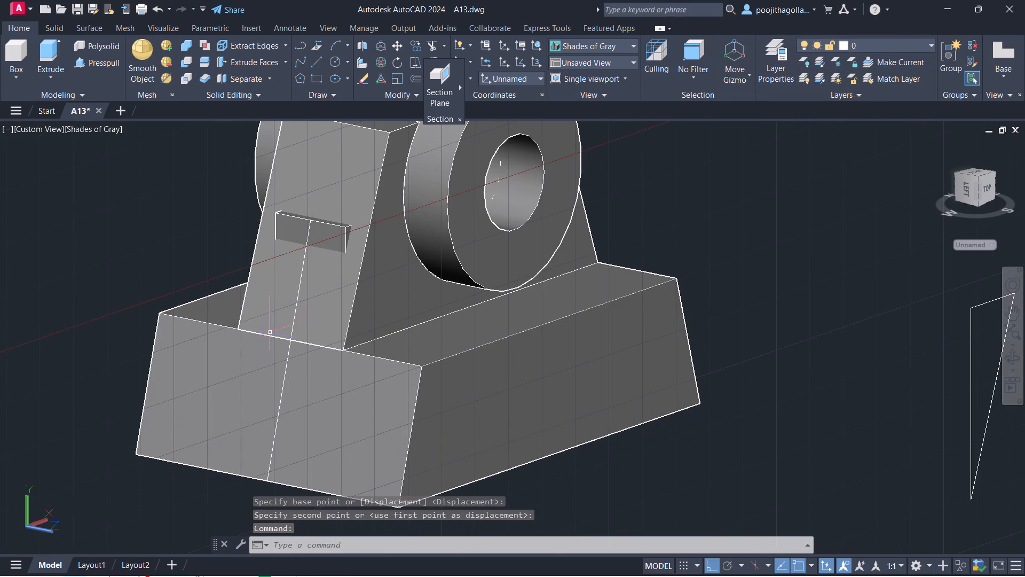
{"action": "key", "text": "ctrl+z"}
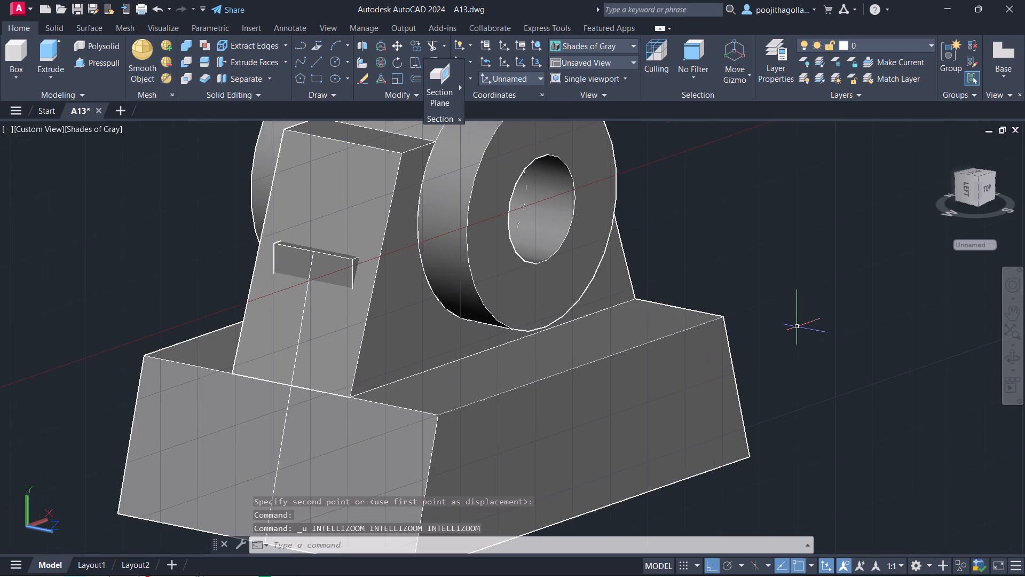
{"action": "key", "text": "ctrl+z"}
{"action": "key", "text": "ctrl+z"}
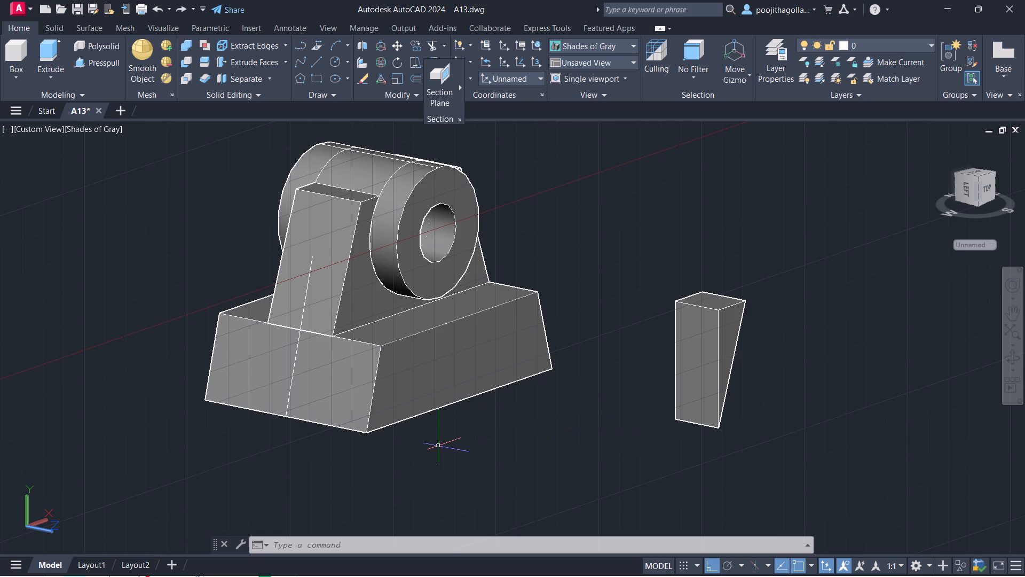
Draw a line along the upright's sloped corner edge, from its foot on the base's top face to its upper corner.
{"action": "key", "text": "l"}
{"action": "key", "text": "Return"}
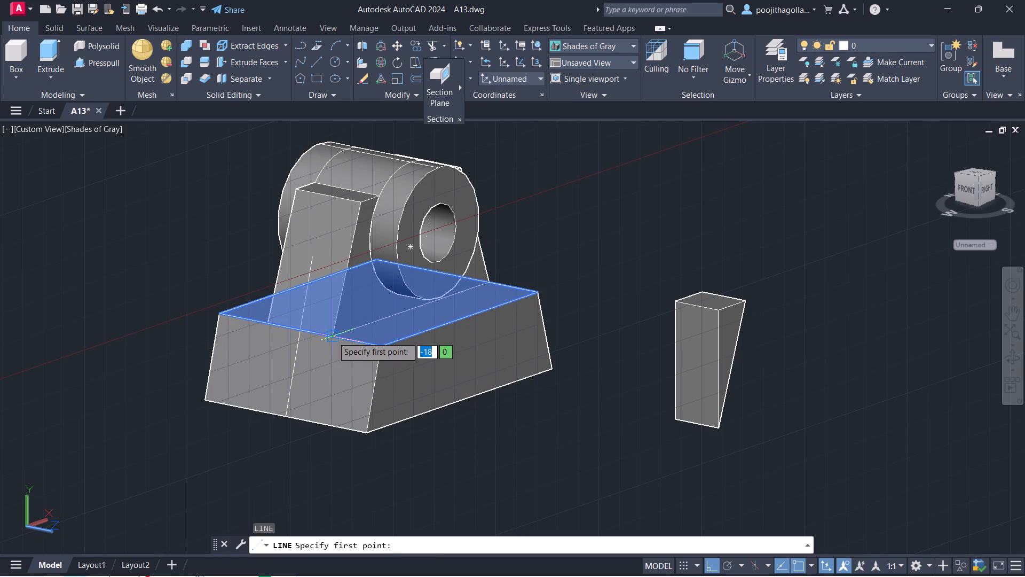
{"action": "left_click", "coordinate": [333, 337]}
{"action": "left_click", "coordinate": [363, 200]}
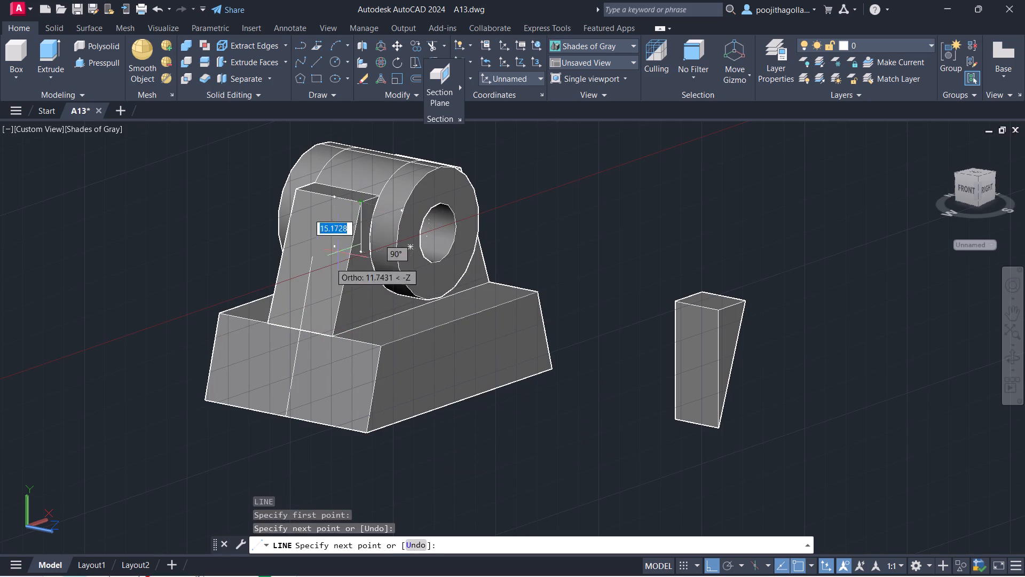
{"action": "key", "text": "Escape"}
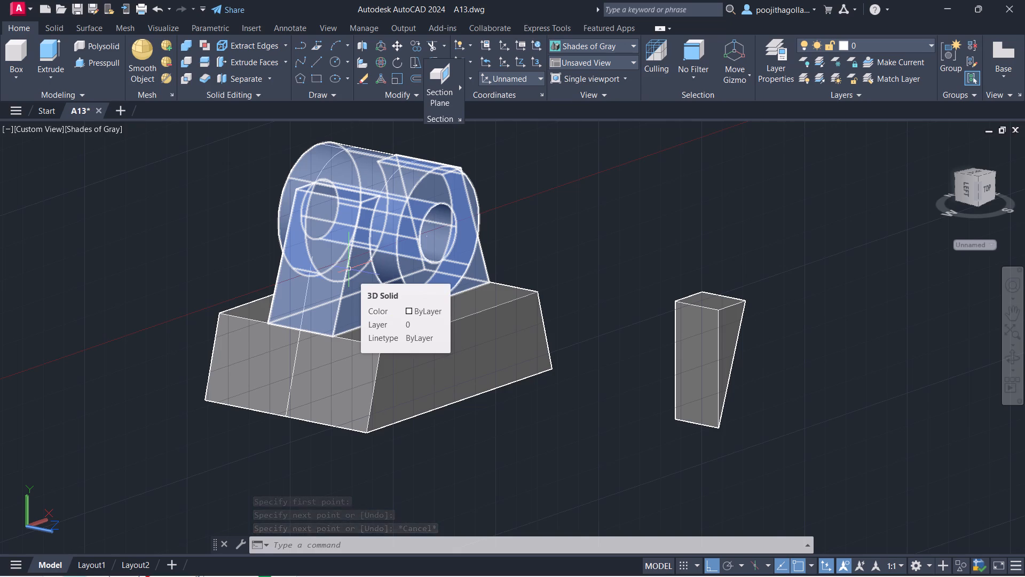
Switch the model's visual style from Shades of Gray to 2D Wireframe.
{"action": "left_click", "coordinate": [349, 269]}
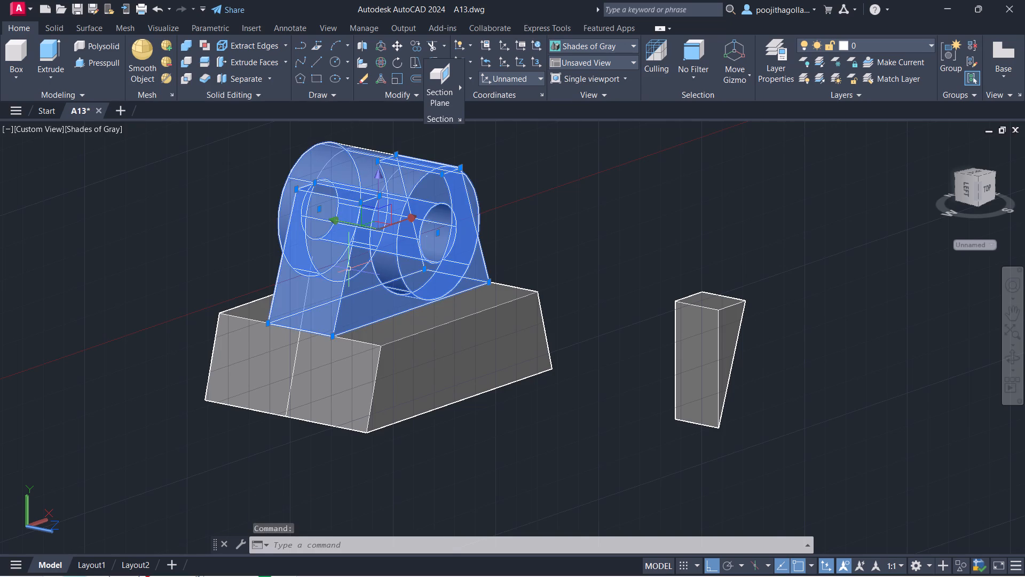
{"action": "key", "text": "Escape"}
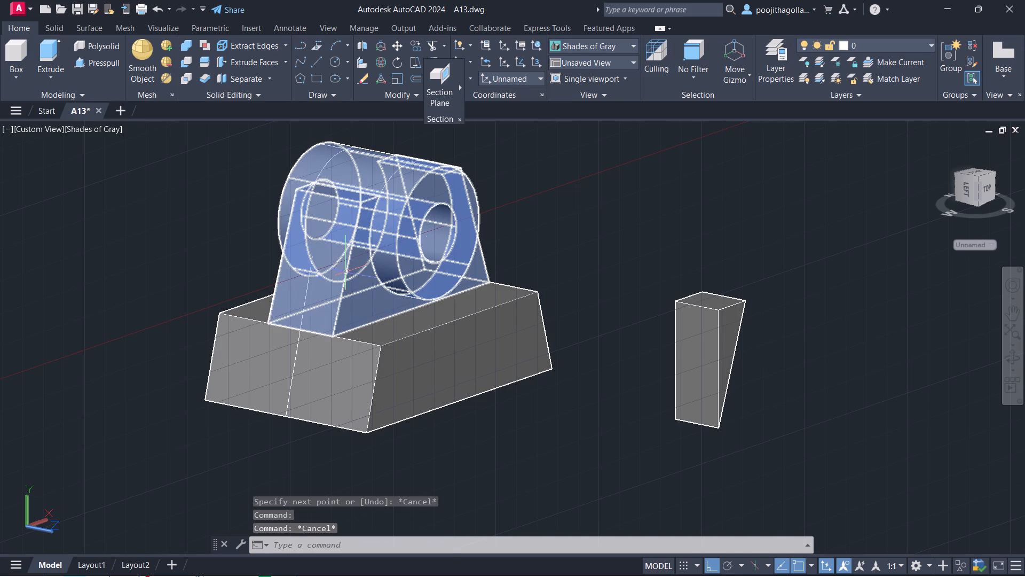
{"action": "left_click", "coordinate": [90, 134]}
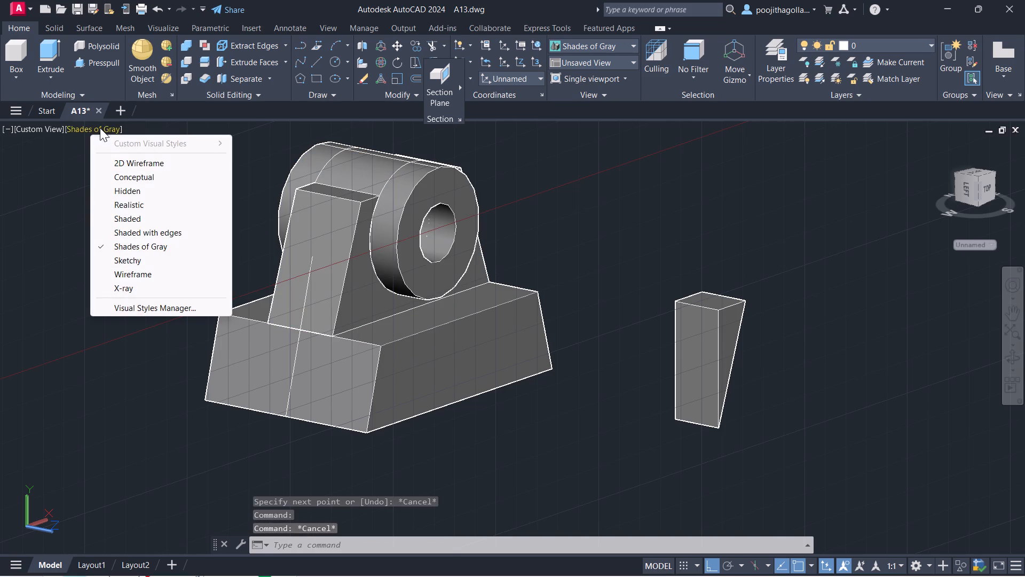
{"action": "left_click", "coordinate": [133, 162]}
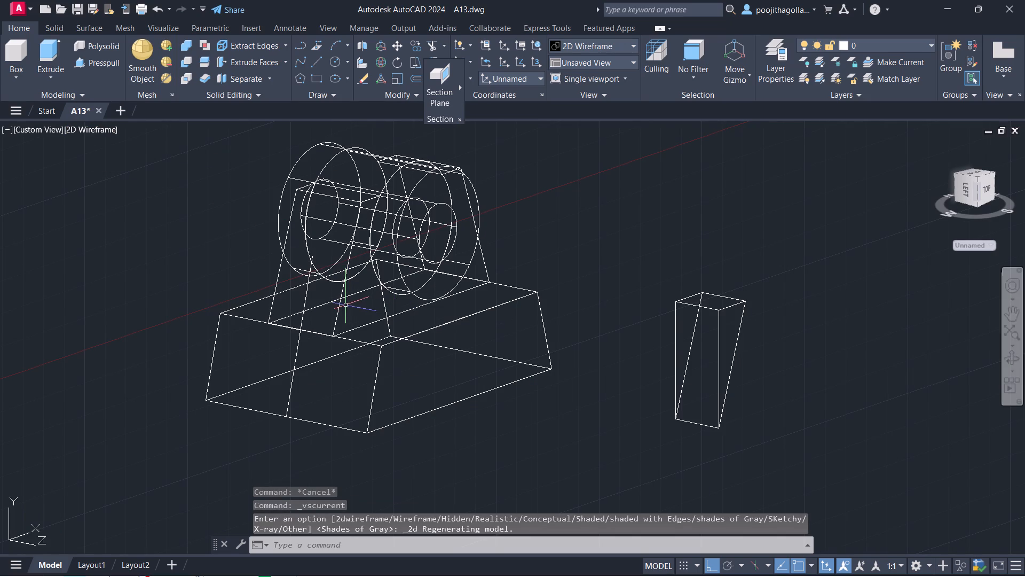
Move the new sloped line by its lower end along the X direction to open space beyond the wedge.
{"action": "left_click", "coordinate": [342, 299]}
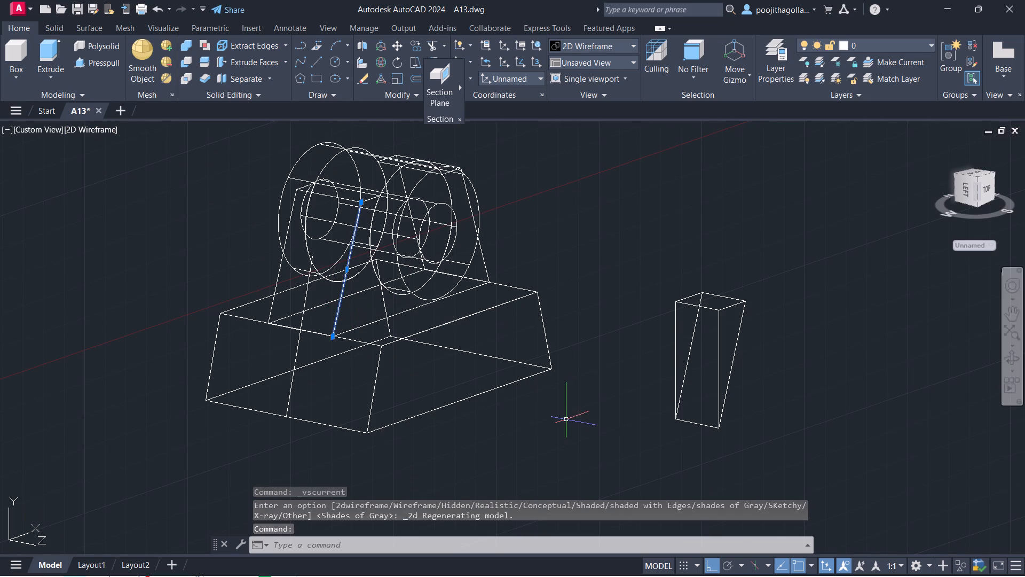
{"action": "key", "text": "m"}
{"action": "key", "text": "Return"}
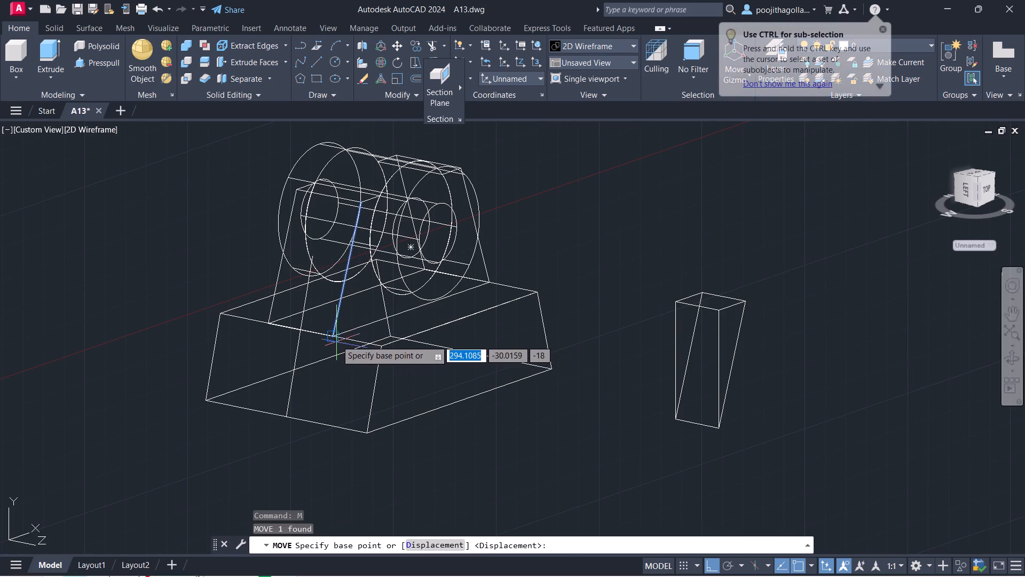
{"action": "left_click", "coordinate": [333, 337]}
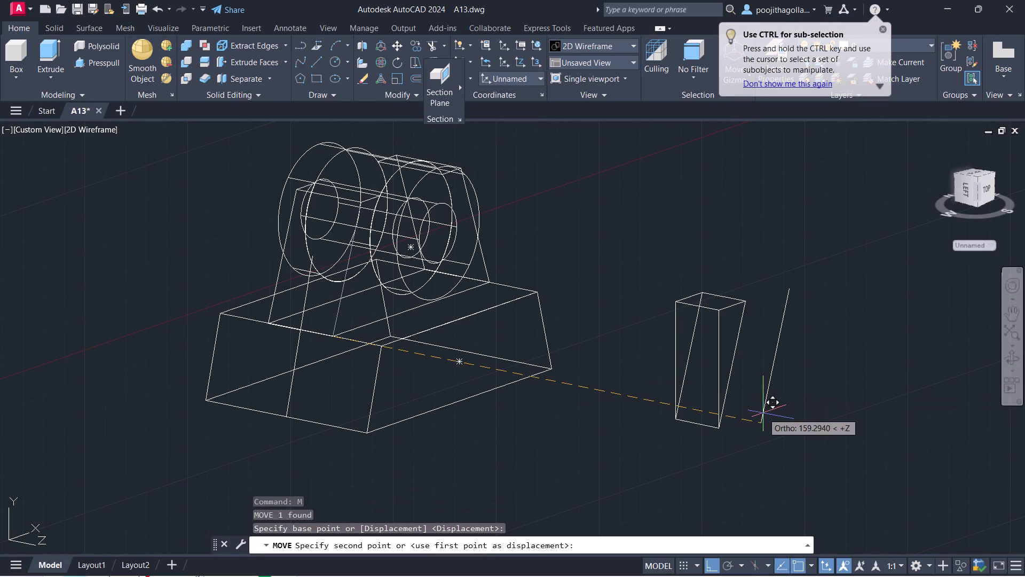
{"action": "middle_click_drag", "start_coordinate": [763, 413], "coordinate": [666, 407], "text": "shift"}
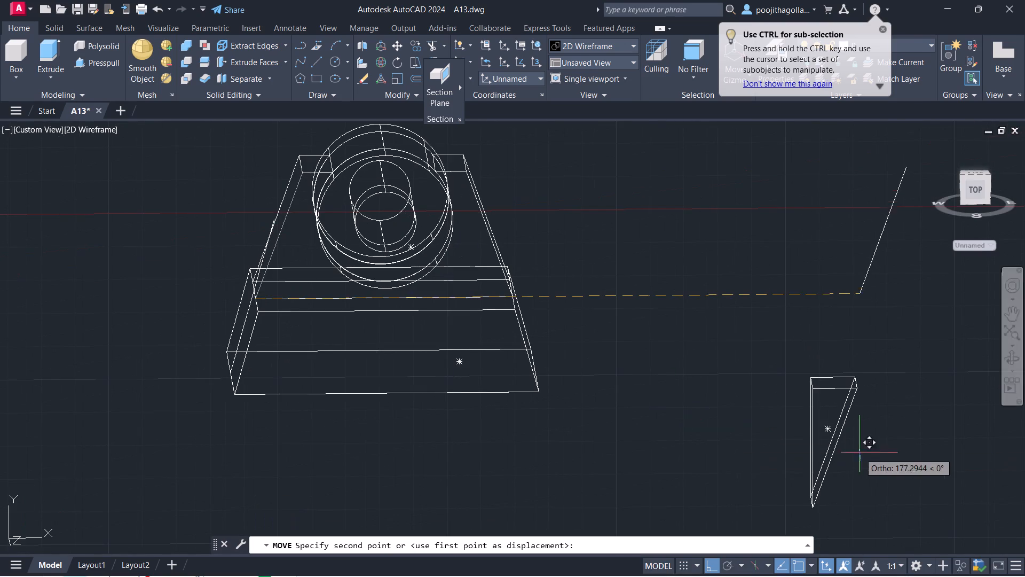
{"action": "scroll", "coordinate": [877, 462], "scroll_direction": "up", "scroll_amount": 1}
{"action": "middle_click_drag", "start_coordinate": [877, 462], "coordinate": [772, 313]}
{"action": "scroll", "coordinate": [868, 449], "scroll_direction": "down", "scroll_amount": 2}
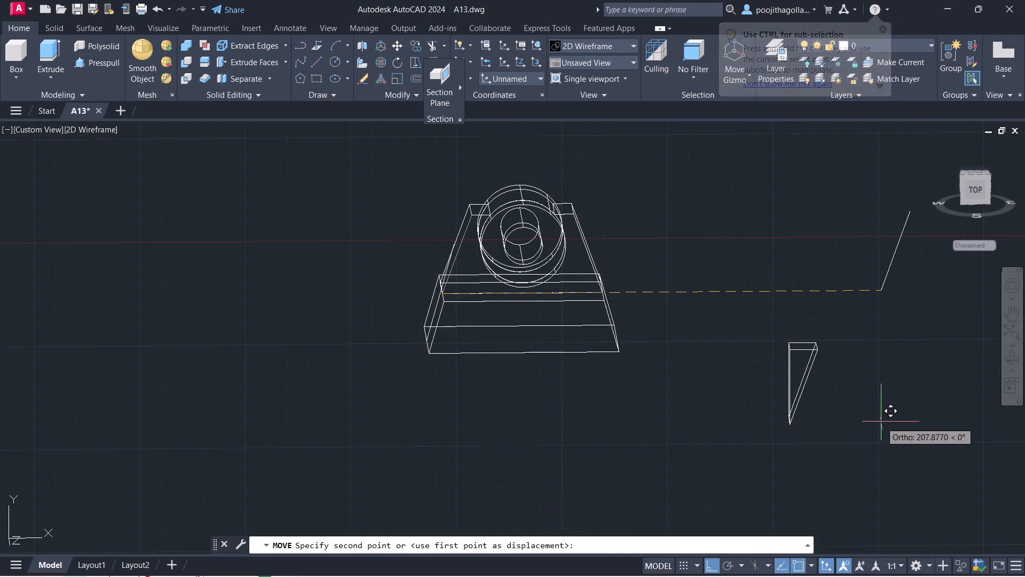
{"action": "middle_click_drag", "start_coordinate": [870, 427], "coordinate": [606, 386]}
{"action": "left_click", "coordinate": [652, 399]}
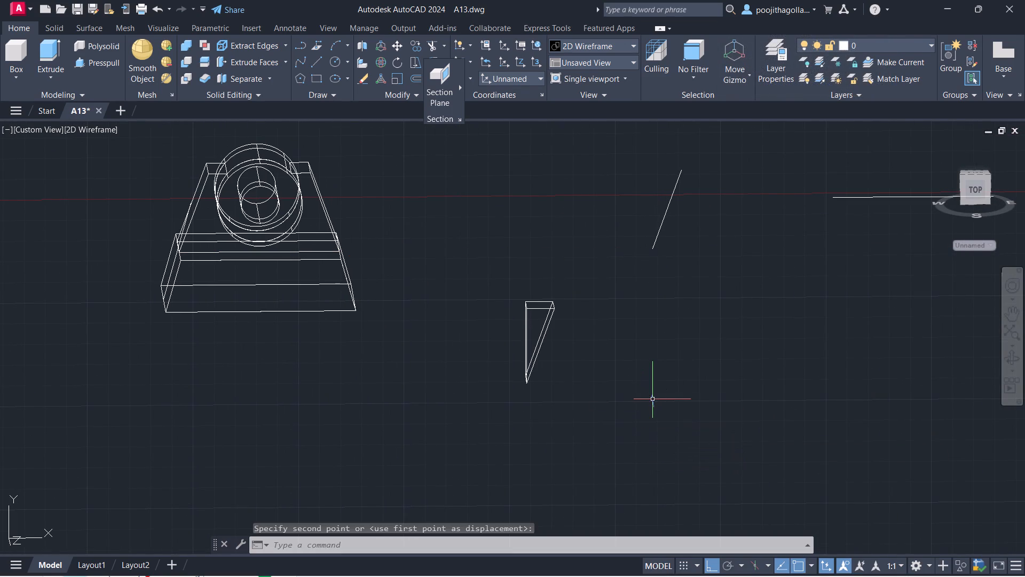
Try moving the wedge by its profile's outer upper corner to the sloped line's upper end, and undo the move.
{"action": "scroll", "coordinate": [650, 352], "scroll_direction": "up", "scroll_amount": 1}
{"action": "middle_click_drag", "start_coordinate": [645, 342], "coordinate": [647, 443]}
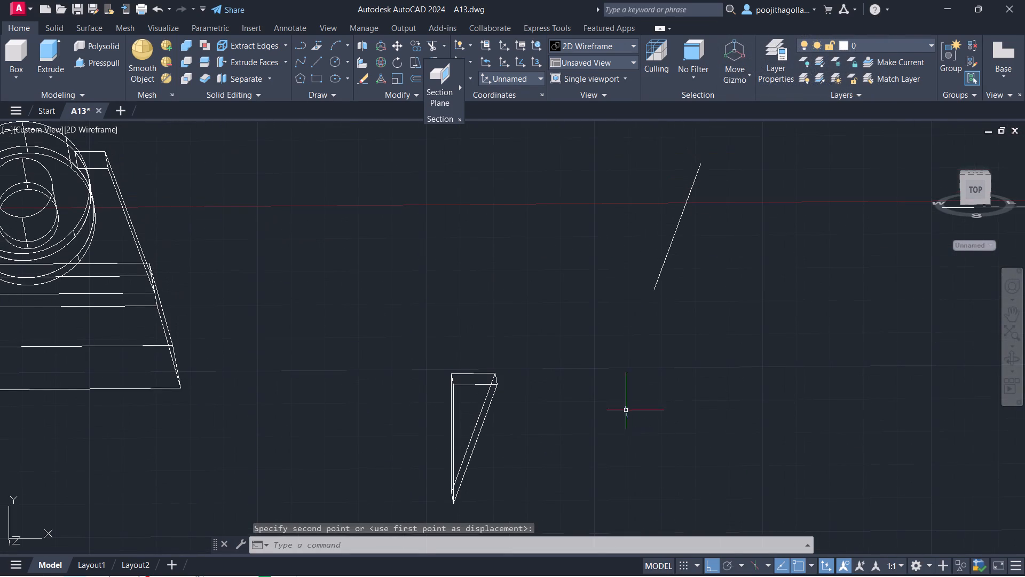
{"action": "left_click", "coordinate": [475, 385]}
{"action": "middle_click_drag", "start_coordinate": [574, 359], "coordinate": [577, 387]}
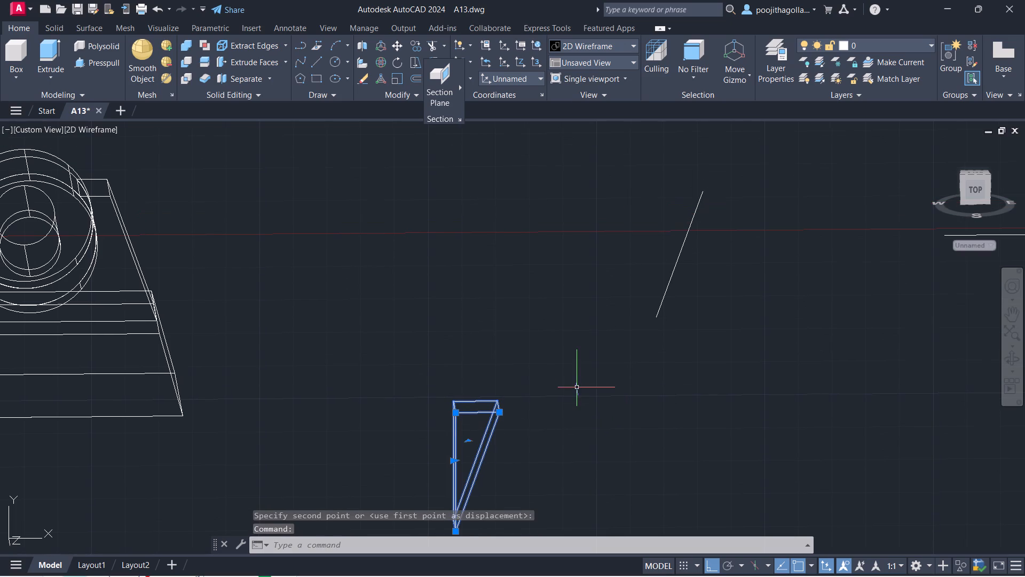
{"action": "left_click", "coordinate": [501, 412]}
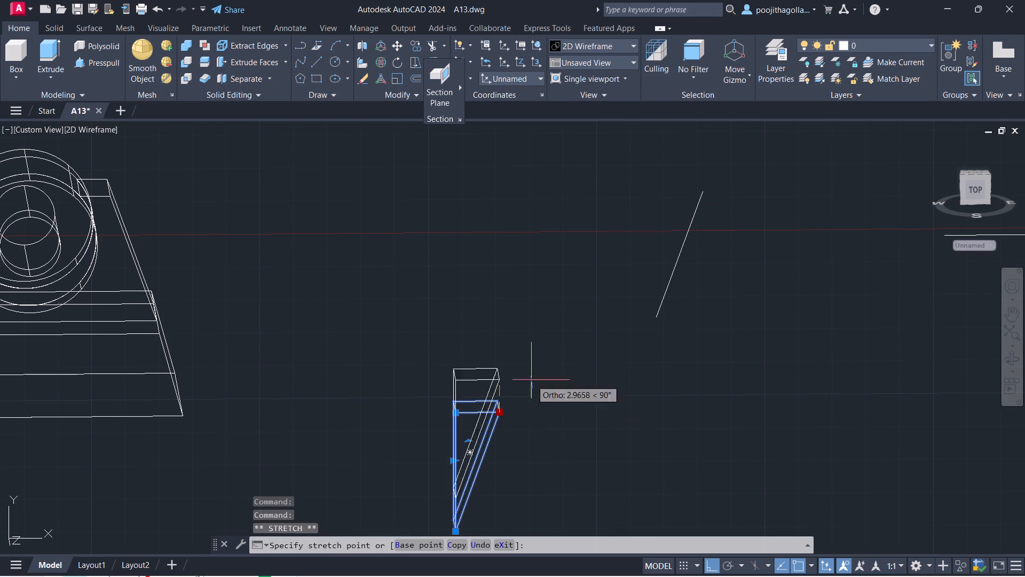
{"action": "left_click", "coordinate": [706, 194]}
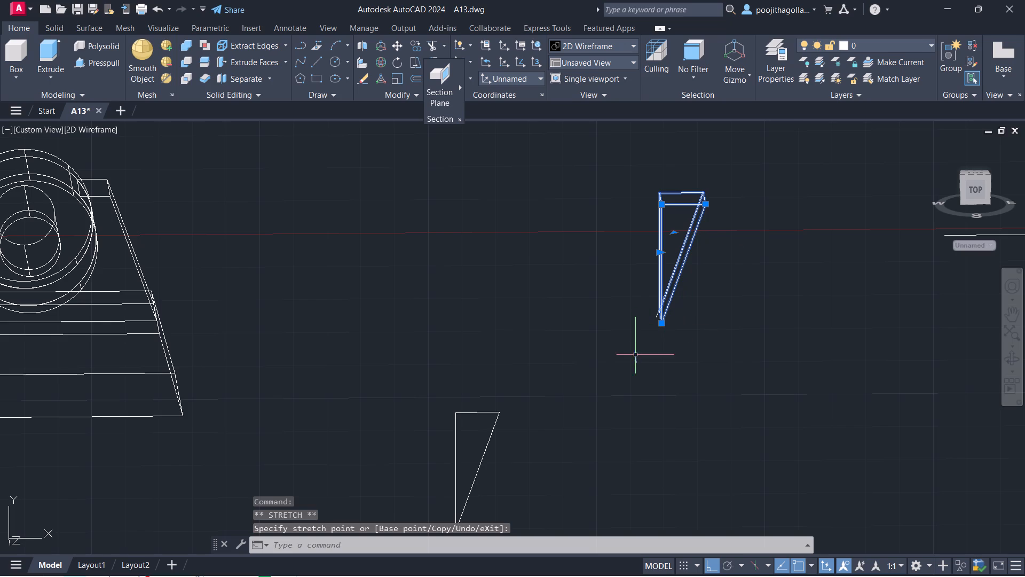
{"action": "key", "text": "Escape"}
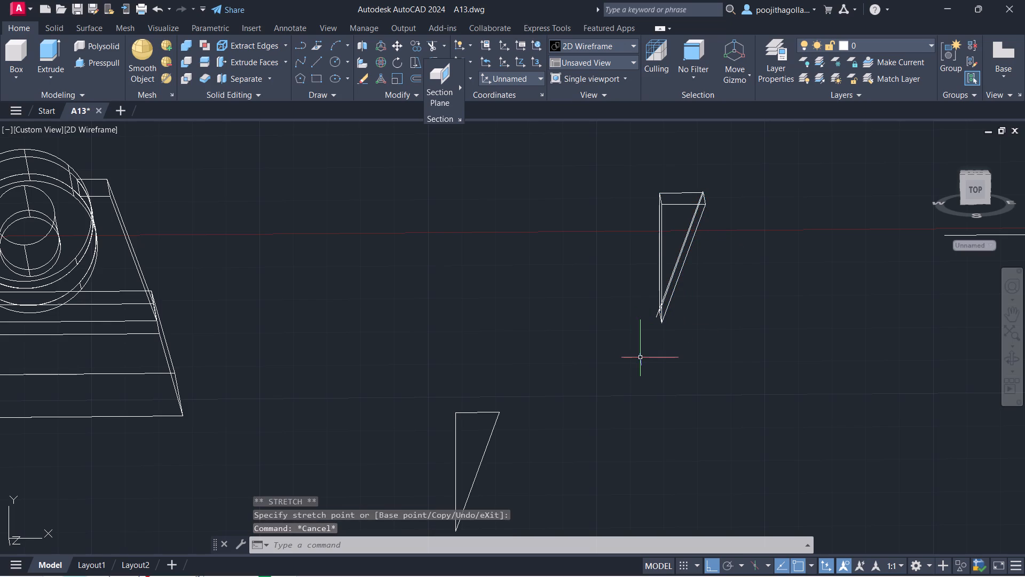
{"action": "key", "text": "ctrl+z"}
Draw a 13.5-unit horizontal line from the sloped line's upper end towards the base, and a vertical line down to the sloped line's lower end.
{"action": "middle_click_drag", "start_coordinate": [699, 304], "coordinate": [710, 323]}
{"action": "key", "text": "l"}
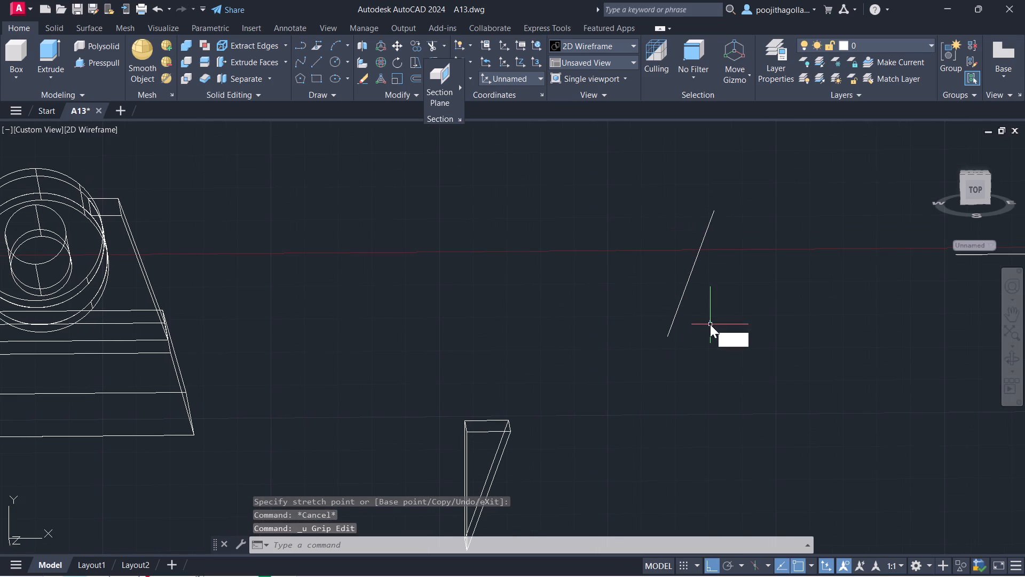
{"action": "key", "text": "Return"}
{"action": "left_click", "coordinate": [711, 213]}
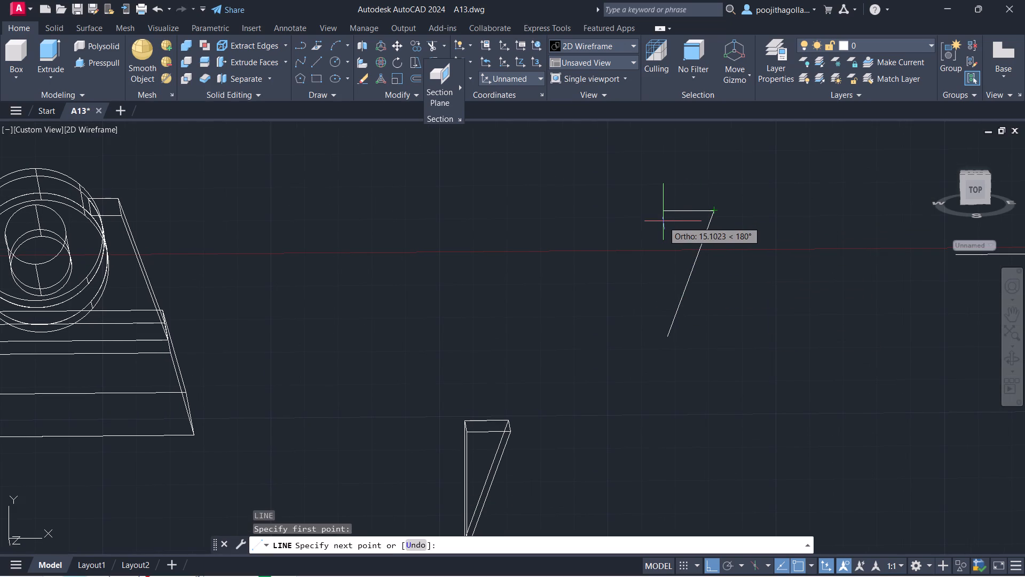
{"action": "type", "text": "13"}
{"action": "key", "text": "Return"}
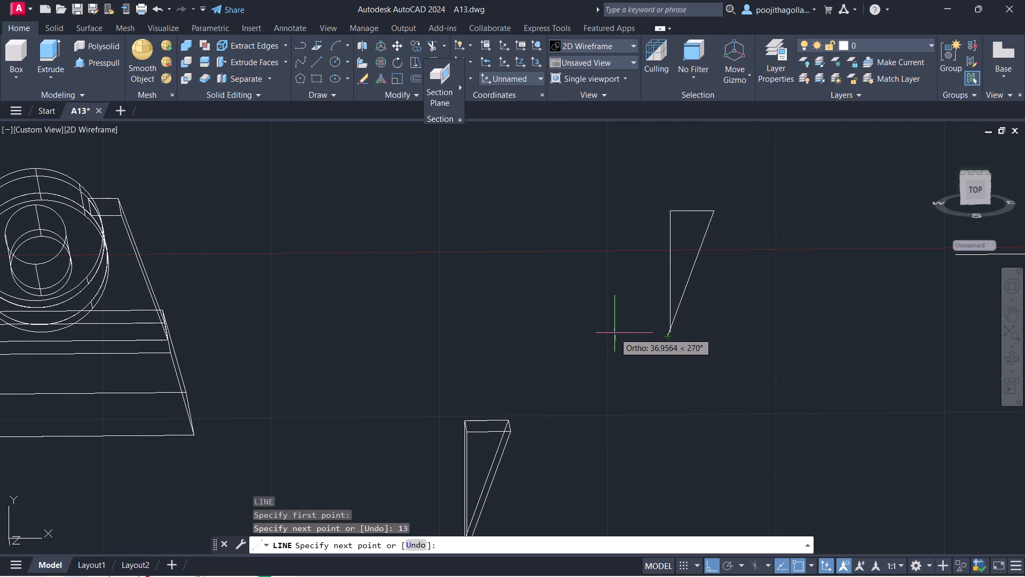
{"action": "key", "text": "ctrl+z"}
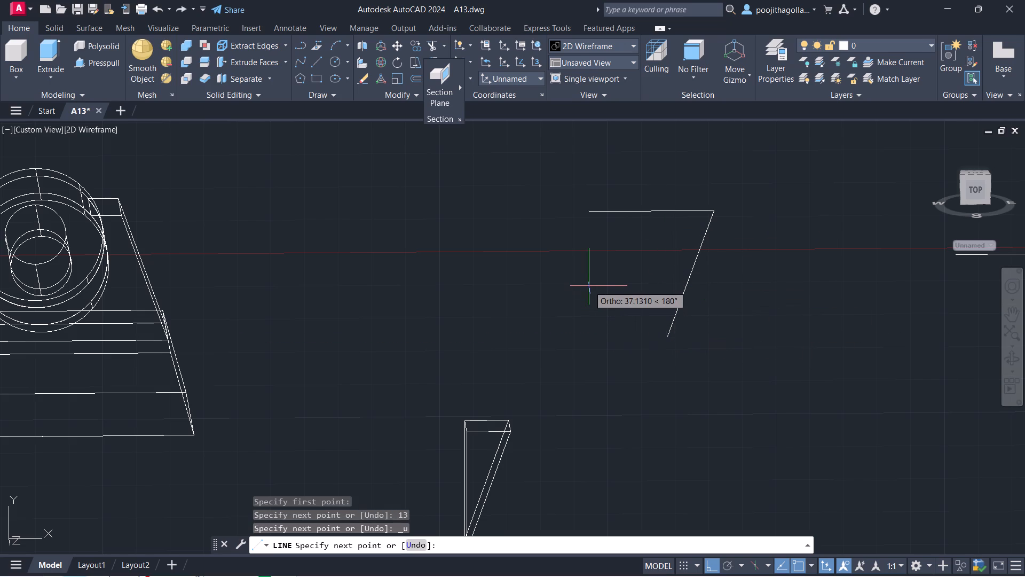
{"action": "type", "text": "13.5"}
{"action": "key", "text": "Return"}
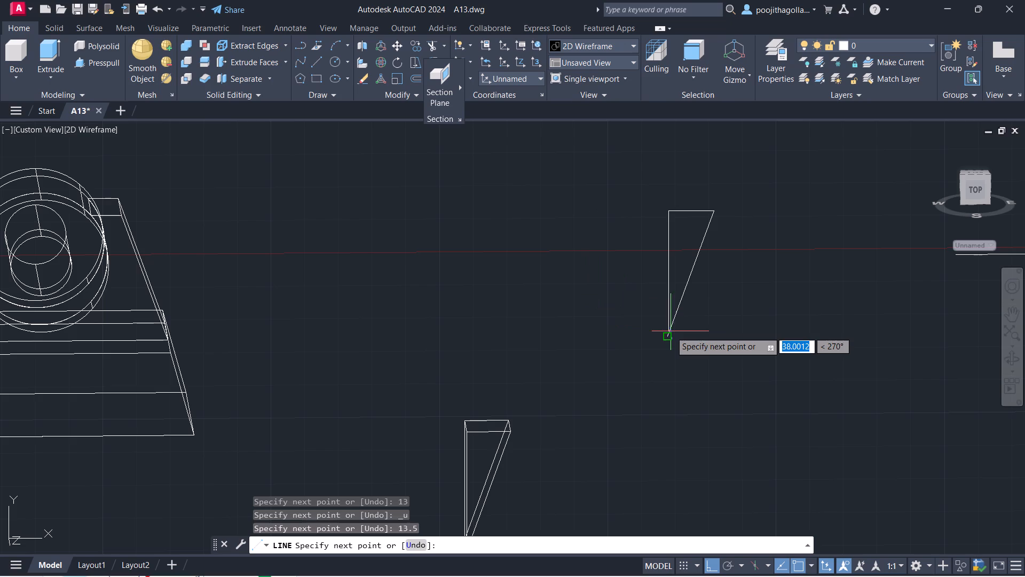
{"action": "left_click", "coordinate": [668, 337]}
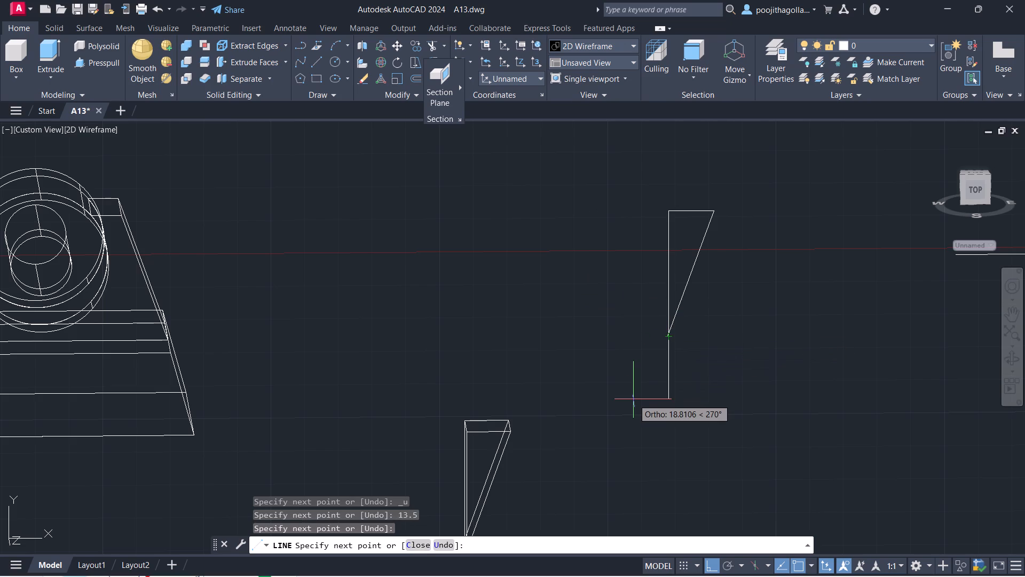
{"action": "key", "text": "Escape"}
Check how the two lines meet at the new triangle's lower tip, and erase the vertical line.
{"action": "scroll", "coordinate": [671, 349], "scroll_direction": "up", "scroll_amount": 2}
{"action": "middle_click_drag", "start_coordinate": [684, 332], "coordinate": [687, 350]}
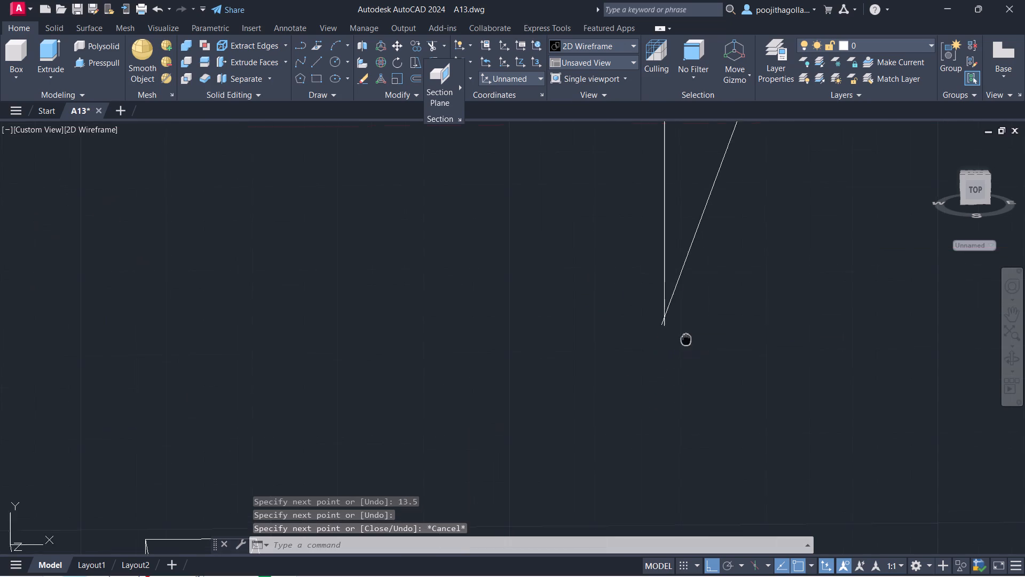
{"action": "middle_click_drag", "start_coordinate": [687, 350], "coordinate": [687, 379]}
{"action": "middle_click_drag", "start_coordinate": [682, 348], "coordinate": [662, 403]}
{"action": "scroll", "coordinate": [662, 400], "scroll_direction": "up", "scroll_amount": 1}
{"action": "middle_click_drag", "start_coordinate": [671, 395], "coordinate": [671, 424]}
{"action": "scroll", "coordinate": [671, 424], "scroll_direction": "down", "scroll_amount": 1}
{"action": "middle_click_drag", "start_coordinate": [667, 433], "coordinate": [670, 451]}
{"action": "middle_click_drag", "start_coordinate": [668, 451], "coordinate": [665, 418]}
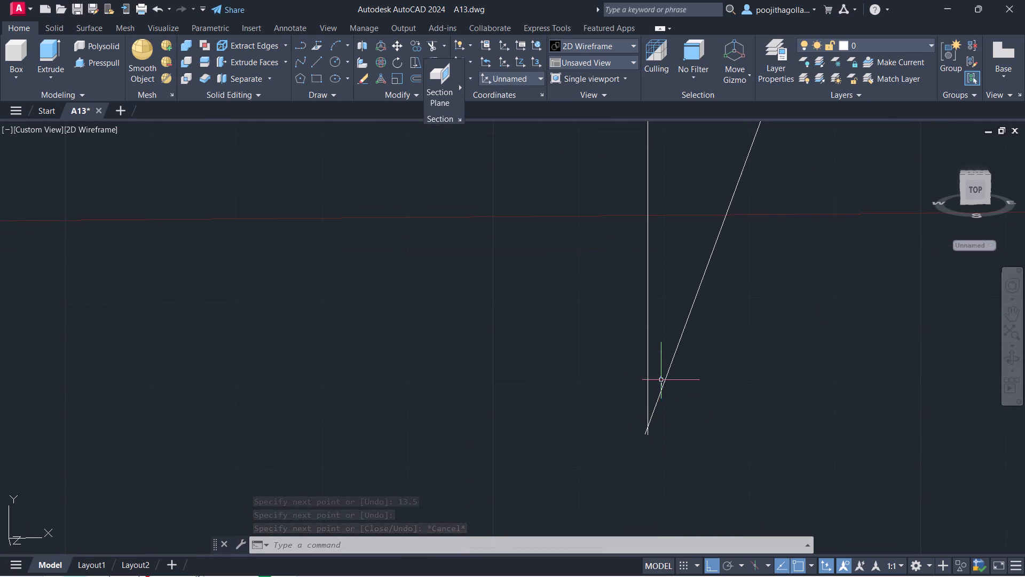
{"action": "scroll", "coordinate": [651, 329], "scroll_direction": "down", "scroll_amount": 1}
{"action": "middle_click_drag", "start_coordinate": [656, 326], "coordinate": [658, 347]}
{"action": "left_click_drag", "start_coordinate": [668, 300], "coordinate": [655, 318]}
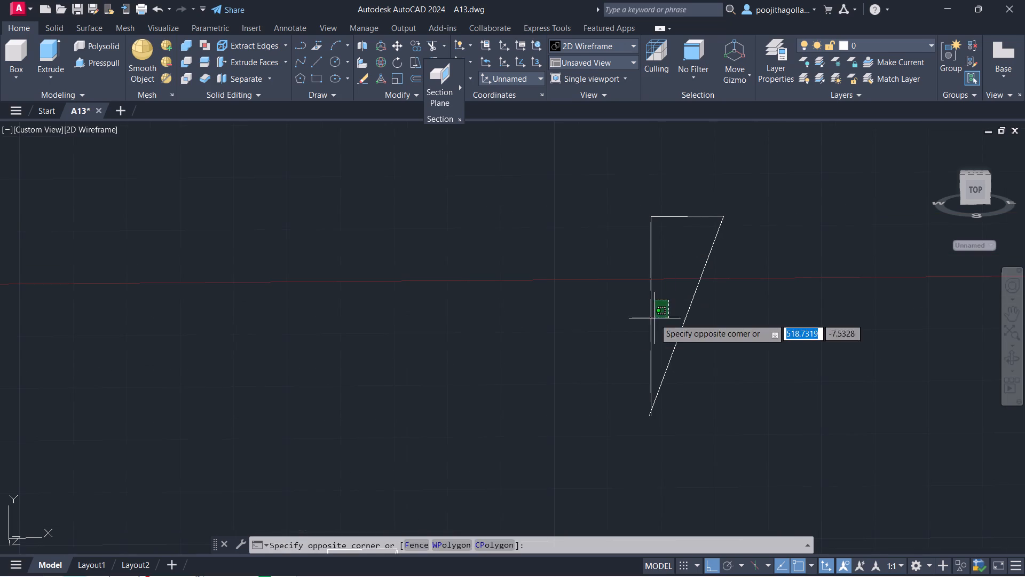
{"action": "left_click", "coordinate": [630, 334]}
{"action": "key", "text": "Delete"}
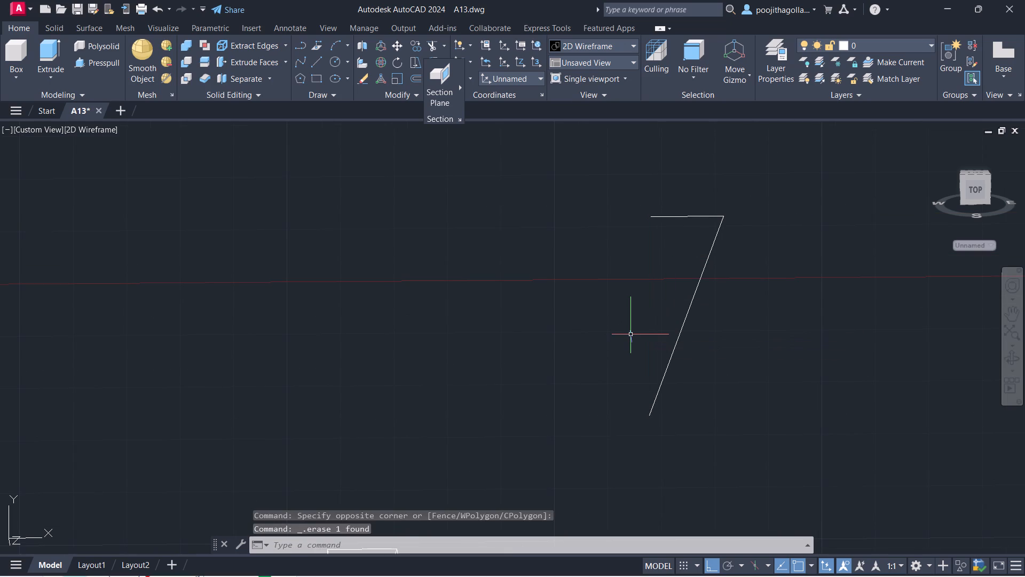
Draw a 36-unit vertical line downward from the free end of the 13.5-unit horizontal line.
{"action": "key", "text": "l"}
{"action": "key", "text": "Return"}
{"action": "left_click_drag", "start_coordinate": [653, 216], "coordinate": [653, 229]}
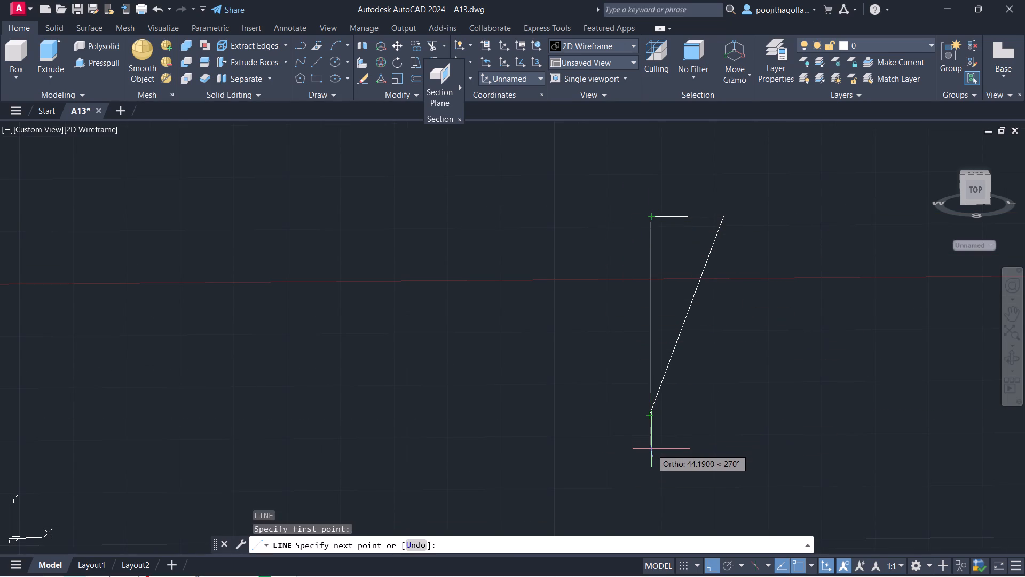
{"action": "type", "text": "36"}
{"action": "key", "text": "Return"}
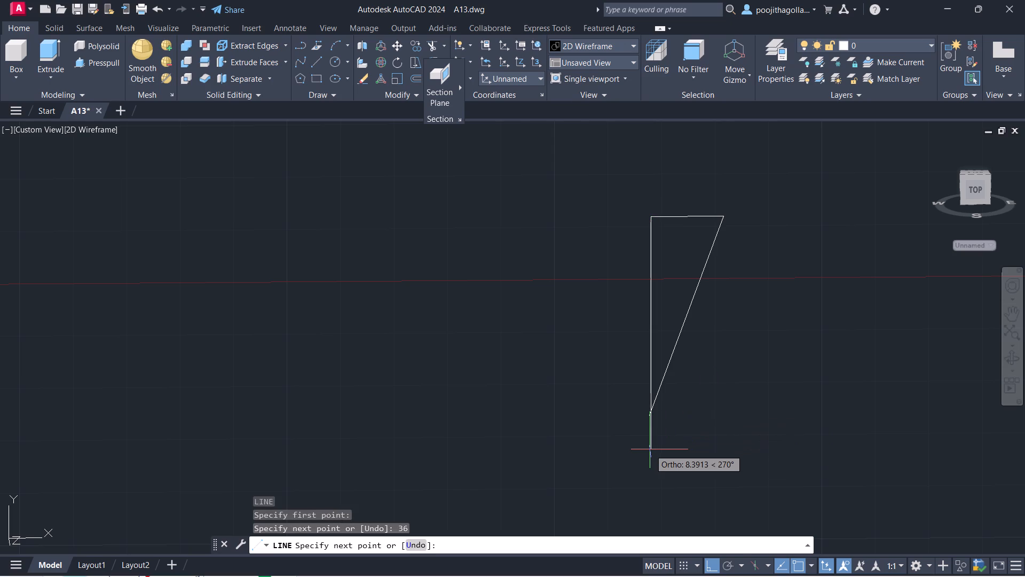
{"action": "key", "text": "Escape"}
Stretch the sloped line's lower end to the lower end of the 36-unit vertical line, closing the triangle.
{"action": "left_click", "coordinate": [666, 373]}
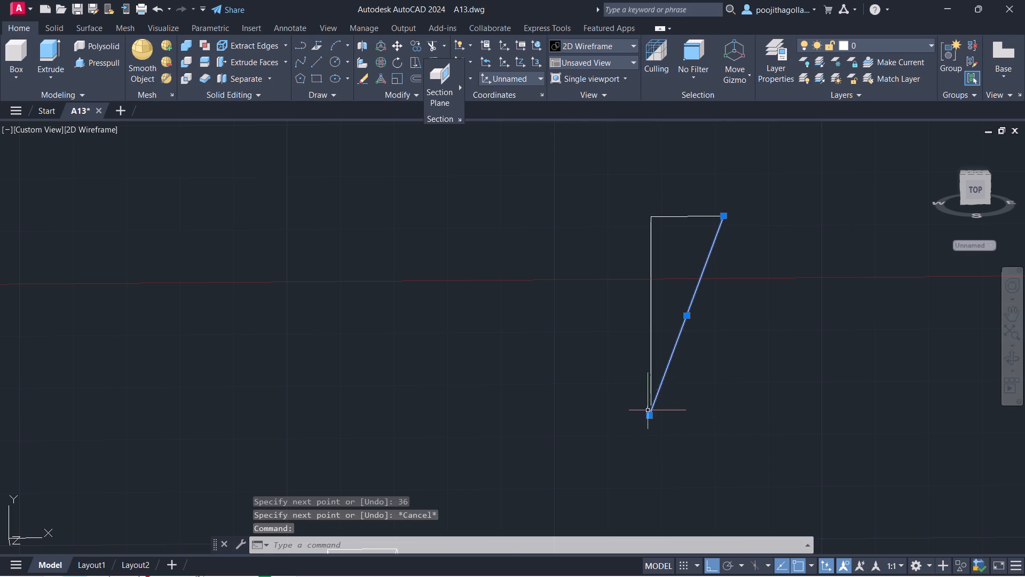
{"action": "left_click", "coordinate": [648, 415]}
{"action": "scroll", "coordinate": [655, 403], "scroll_direction": "up", "scroll_amount": 3}
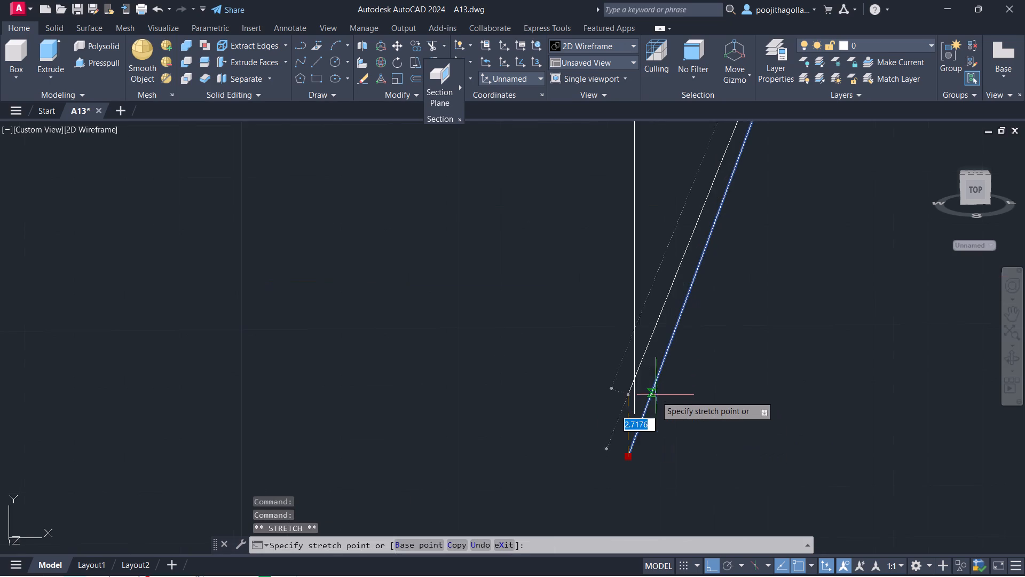
{"action": "left_click", "coordinate": [632, 414]}
{"action": "scroll", "coordinate": [640, 409], "scroll_direction": "down", "scroll_amount": 4}
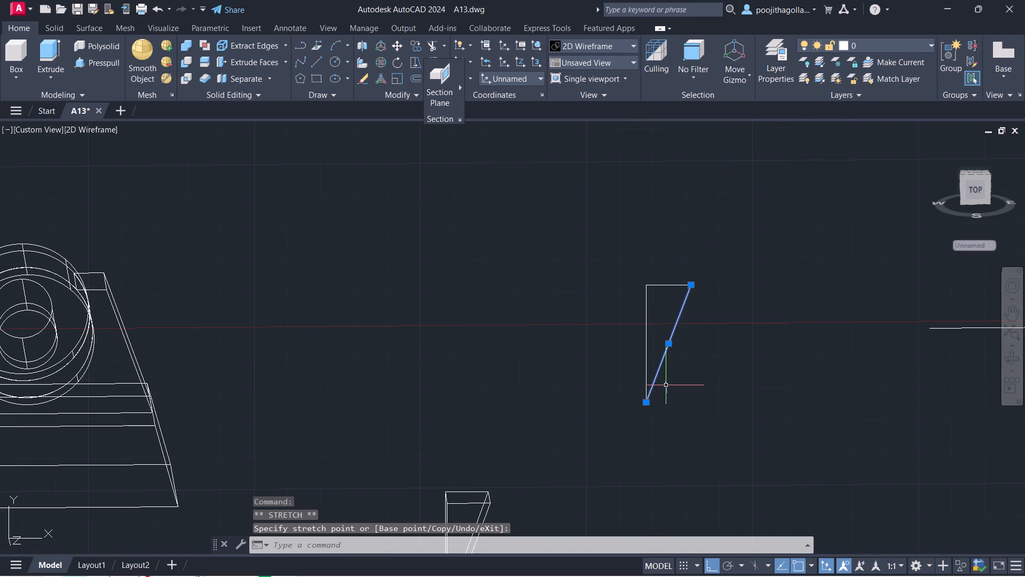
{"action": "key", "text": "Escape"}
Erase the old wedge solid together with its original triangular outline.
{"action": "scroll", "coordinate": [662, 396], "scroll_direction": "down", "scroll_amount": 2}
{"action": "middle_click_drag", "start_coordinate": [644, 426], "coordinate": [637, 417]}
{"action": "left_click", "coordinate": [598, 425]}
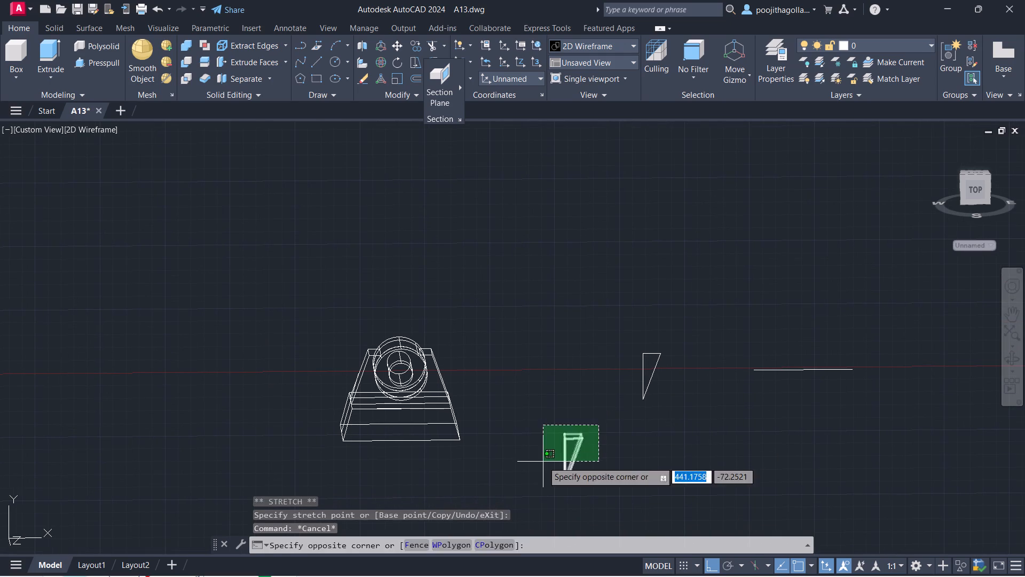
{"action": "left_click", "coordinate": [543, 462]}
{"action": "key", "text": "Delete"}
{"action": "left_click", "coordinate": [683, 337]}
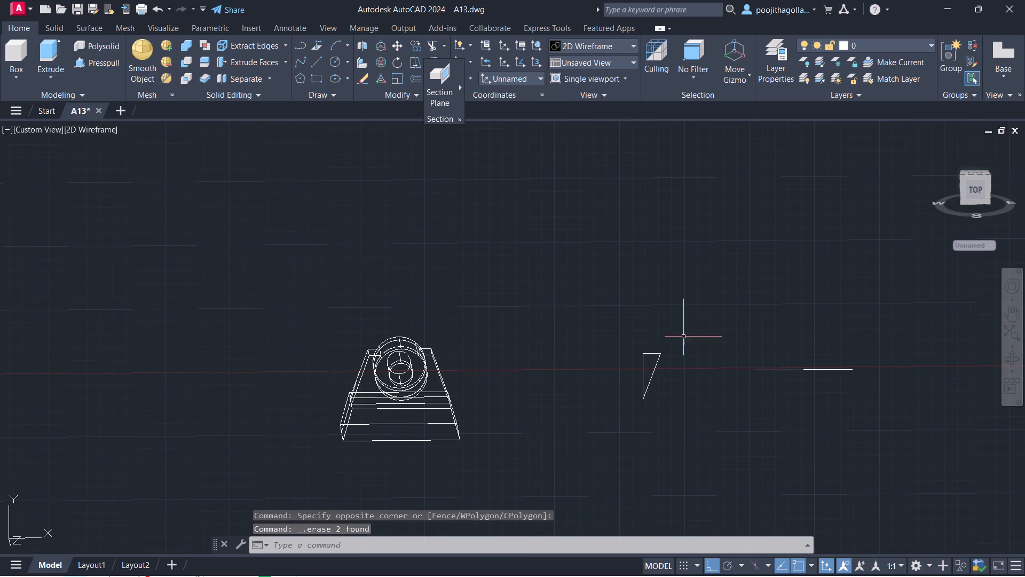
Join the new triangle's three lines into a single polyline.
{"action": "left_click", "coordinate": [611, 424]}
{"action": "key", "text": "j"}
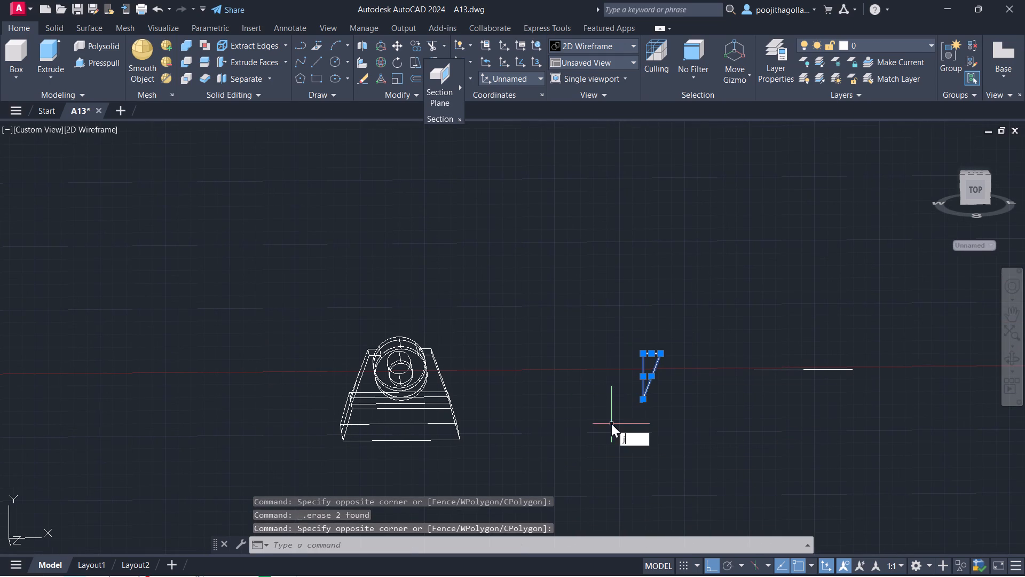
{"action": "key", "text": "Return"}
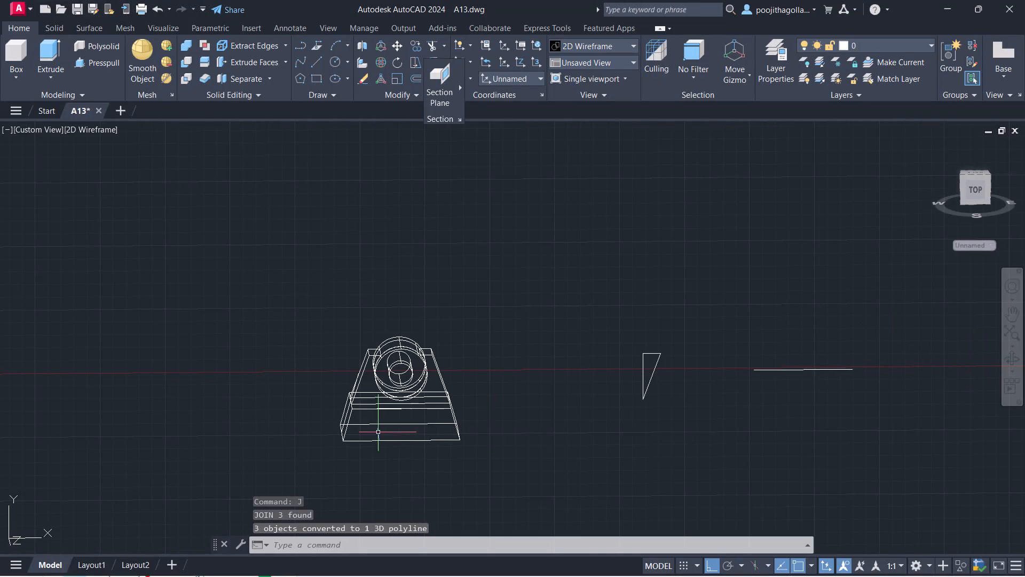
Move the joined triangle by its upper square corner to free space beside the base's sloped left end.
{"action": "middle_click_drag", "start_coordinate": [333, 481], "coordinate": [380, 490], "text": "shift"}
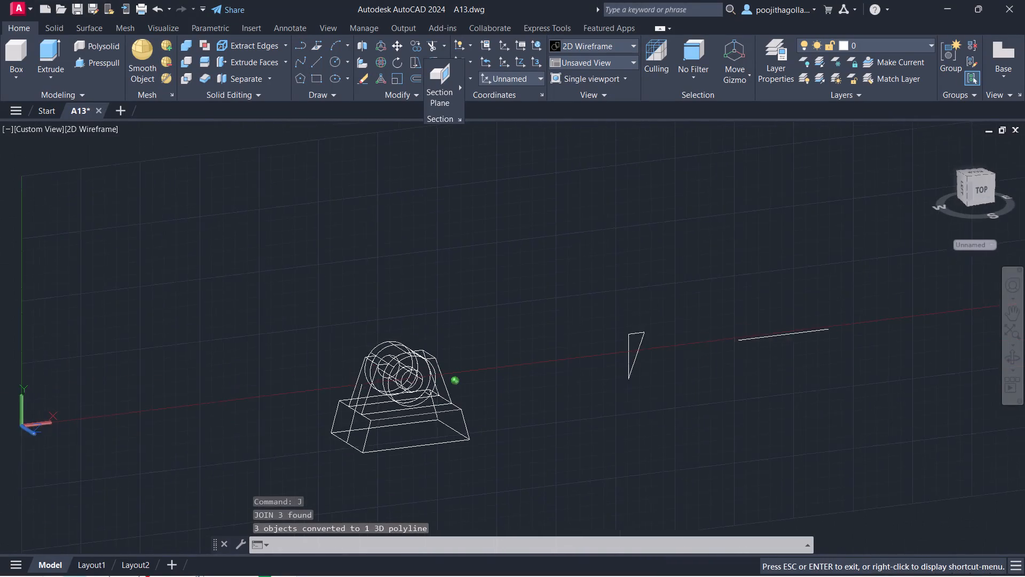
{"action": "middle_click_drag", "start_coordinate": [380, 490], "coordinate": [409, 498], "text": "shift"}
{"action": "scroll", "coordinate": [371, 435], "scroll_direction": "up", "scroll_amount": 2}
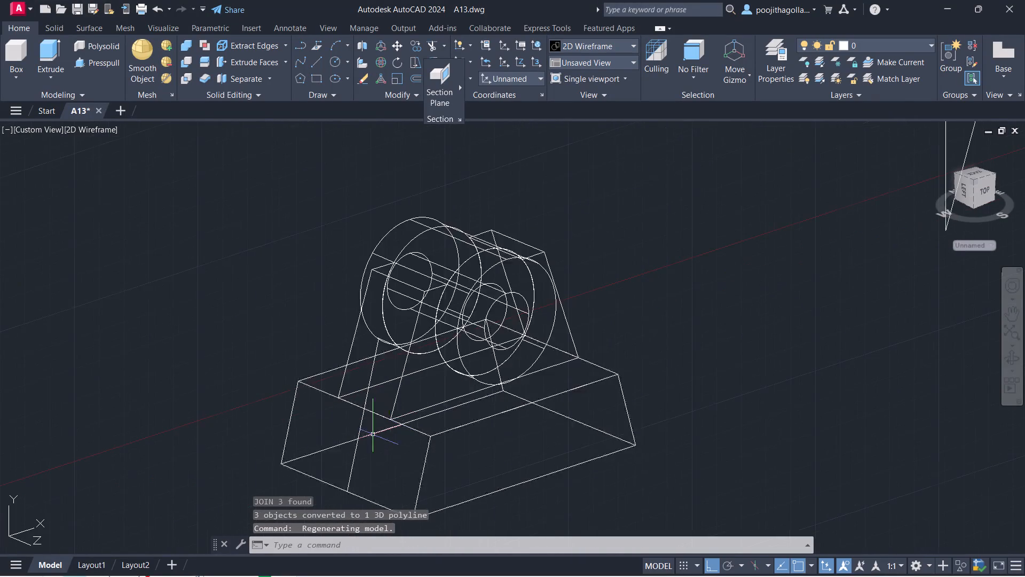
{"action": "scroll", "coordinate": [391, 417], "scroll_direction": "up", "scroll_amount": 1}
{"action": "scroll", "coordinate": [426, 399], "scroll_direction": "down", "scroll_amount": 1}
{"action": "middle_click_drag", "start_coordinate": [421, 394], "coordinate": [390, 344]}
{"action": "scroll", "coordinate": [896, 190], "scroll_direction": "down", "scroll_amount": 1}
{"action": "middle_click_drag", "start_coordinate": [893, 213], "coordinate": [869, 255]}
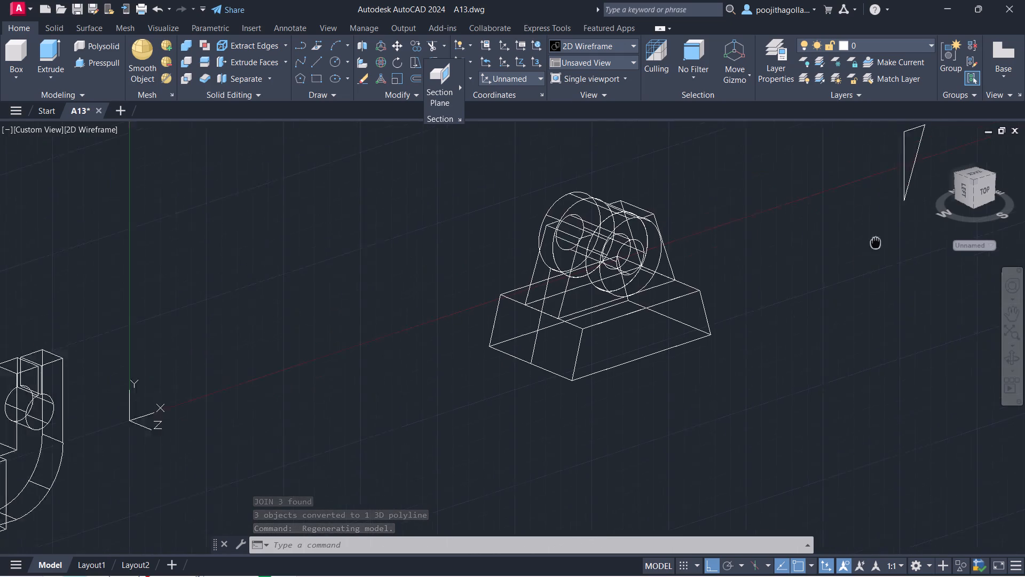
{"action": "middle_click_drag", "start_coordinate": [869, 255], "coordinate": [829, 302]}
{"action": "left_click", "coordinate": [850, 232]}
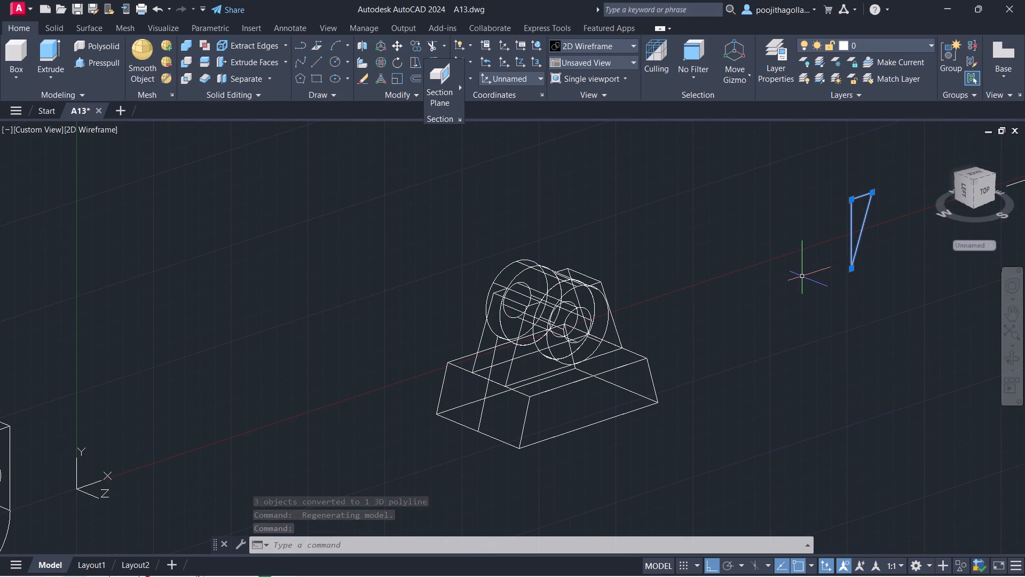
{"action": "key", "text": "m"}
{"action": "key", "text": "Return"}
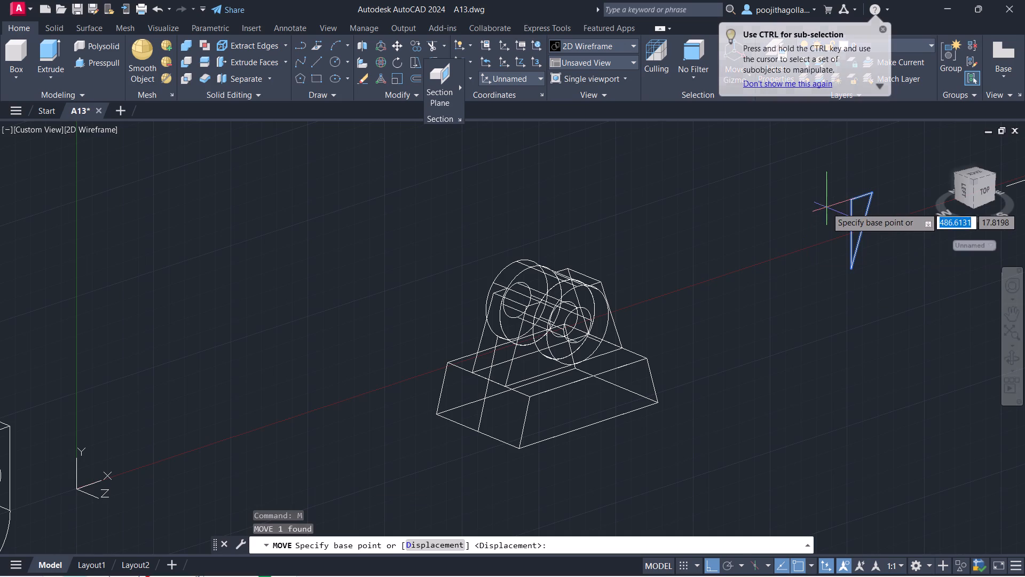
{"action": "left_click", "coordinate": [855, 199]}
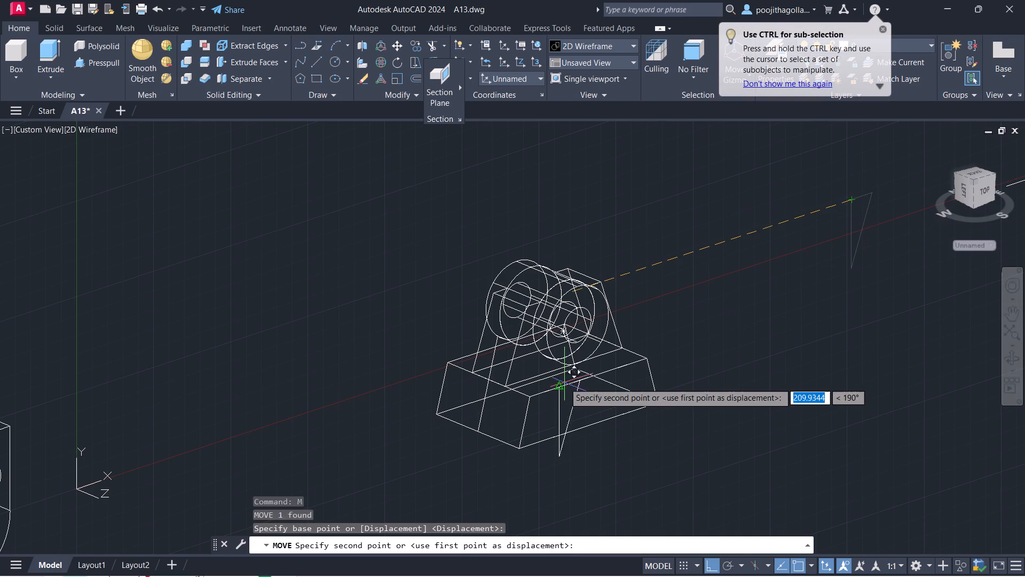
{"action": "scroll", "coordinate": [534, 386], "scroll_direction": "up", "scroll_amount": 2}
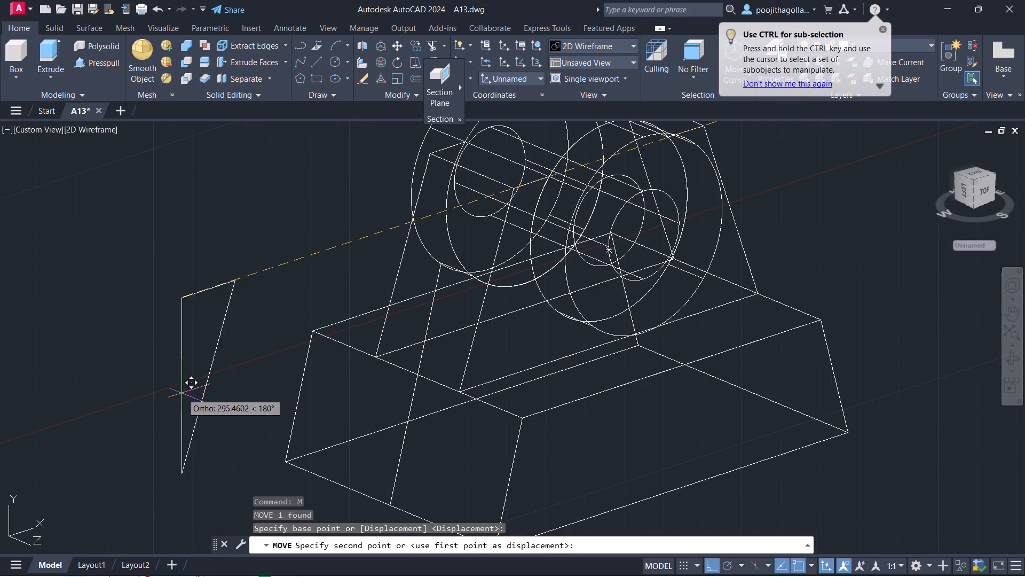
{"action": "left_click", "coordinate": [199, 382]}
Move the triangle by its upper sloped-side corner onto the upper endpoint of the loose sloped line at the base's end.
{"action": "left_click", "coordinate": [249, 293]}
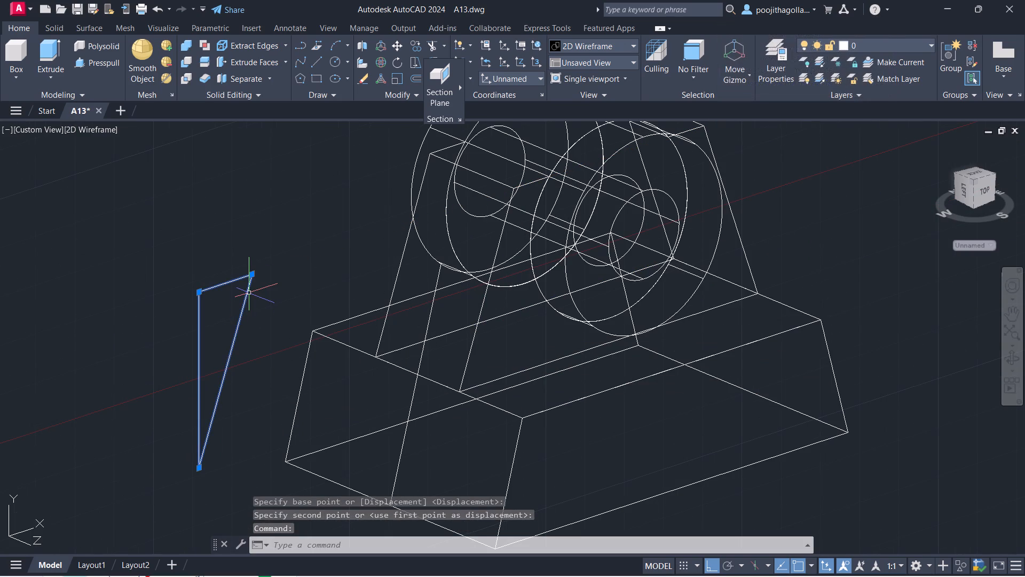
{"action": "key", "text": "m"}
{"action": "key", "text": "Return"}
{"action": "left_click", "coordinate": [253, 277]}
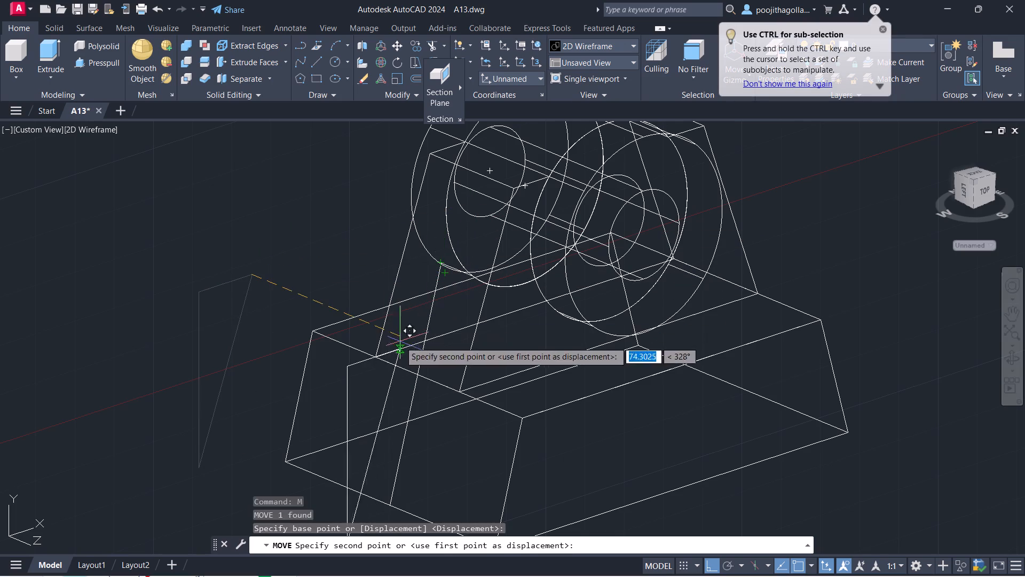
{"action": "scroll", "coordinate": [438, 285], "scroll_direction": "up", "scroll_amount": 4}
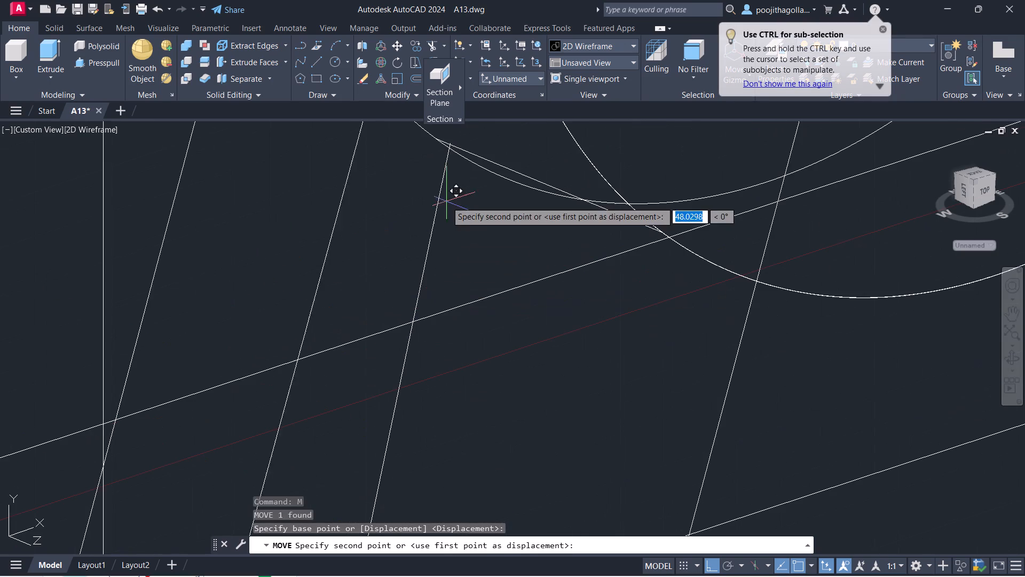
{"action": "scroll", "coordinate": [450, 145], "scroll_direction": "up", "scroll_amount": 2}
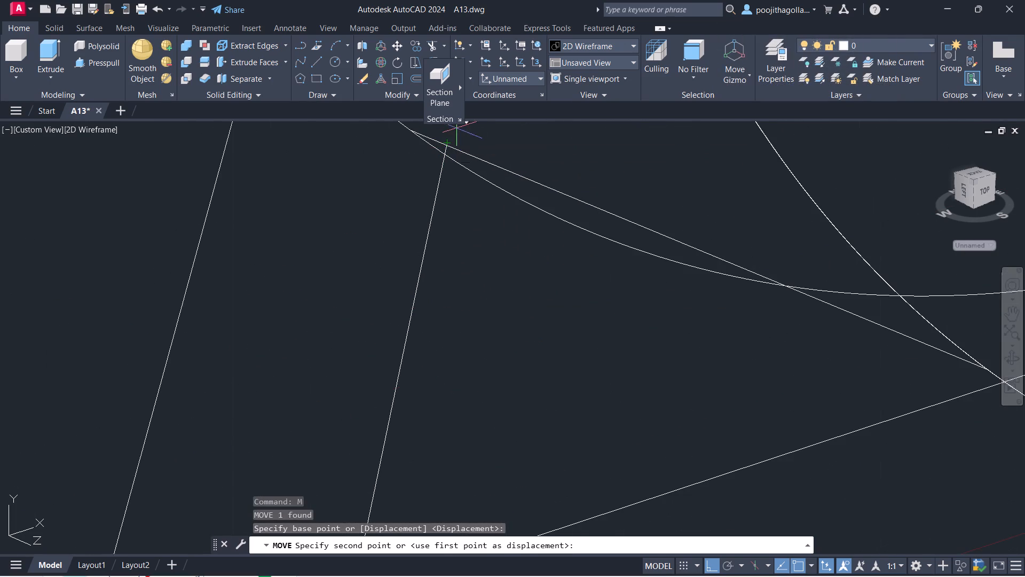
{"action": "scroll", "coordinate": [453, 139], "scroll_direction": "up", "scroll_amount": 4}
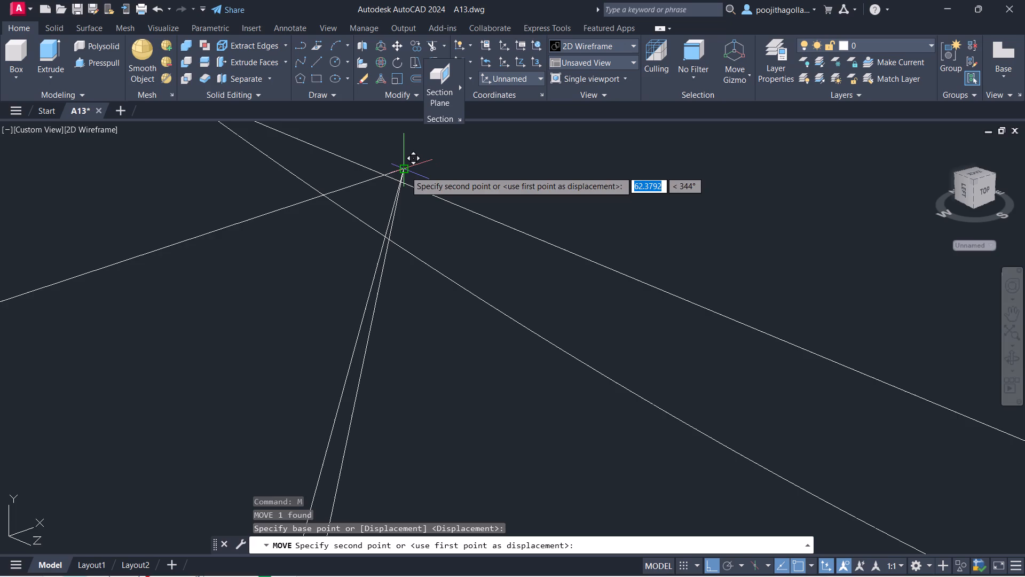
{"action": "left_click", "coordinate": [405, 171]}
Change the visual style from 2D Wireframe to Shades of Gray.
{"action": "scroll", "coordinate": [405, 171], "scroll_direction": "down", "scroll_amount": 4}
{"action": "scroll", "coordinate": [466, 300], "scroll_direction": "down", "scroll_amount": 6}
{"action": "middle_click_drag", "start_coordinate": [492, 336], "coordinate": [503, 264]}
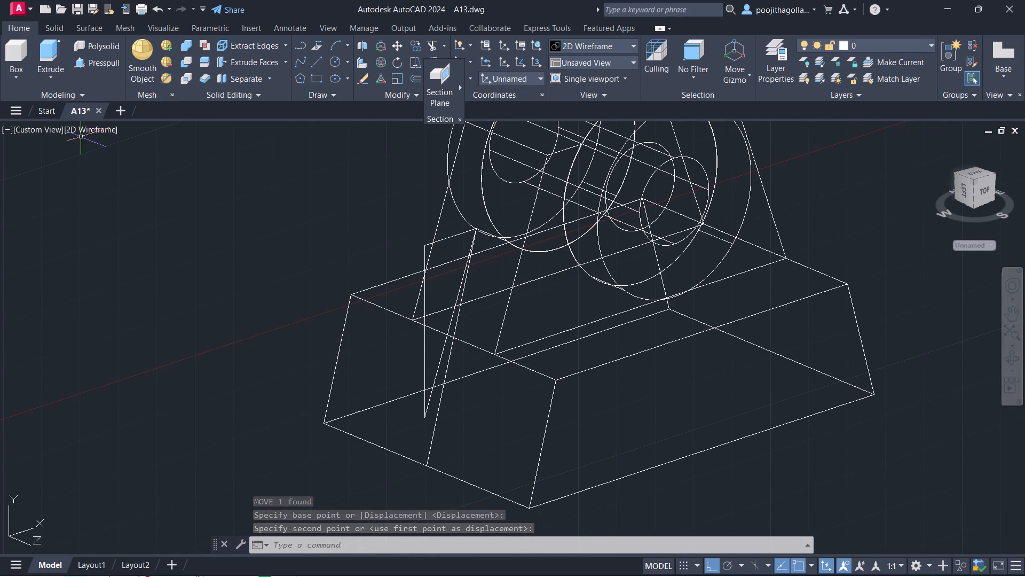
{"action": "left_click", "coordinate": [81, 137]}
{"action": "left_click", "coordinate": [91, 130]}
{"action": "left_click", "coordinate": [91, 130]}
{"action": "left_click", "coordinate": [100, 130]}
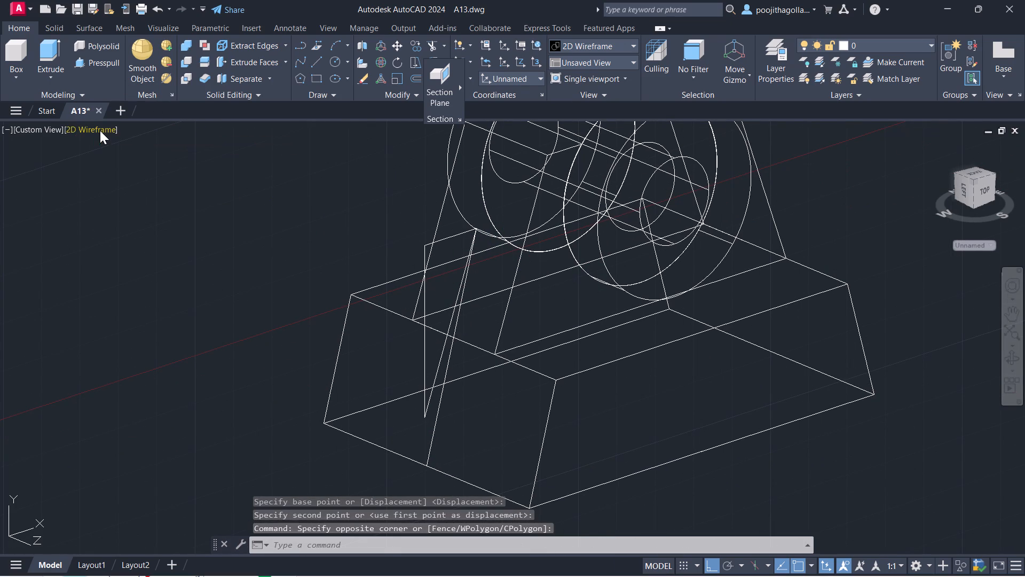
{"action": "left_click", "coordinate": [152, 252]}
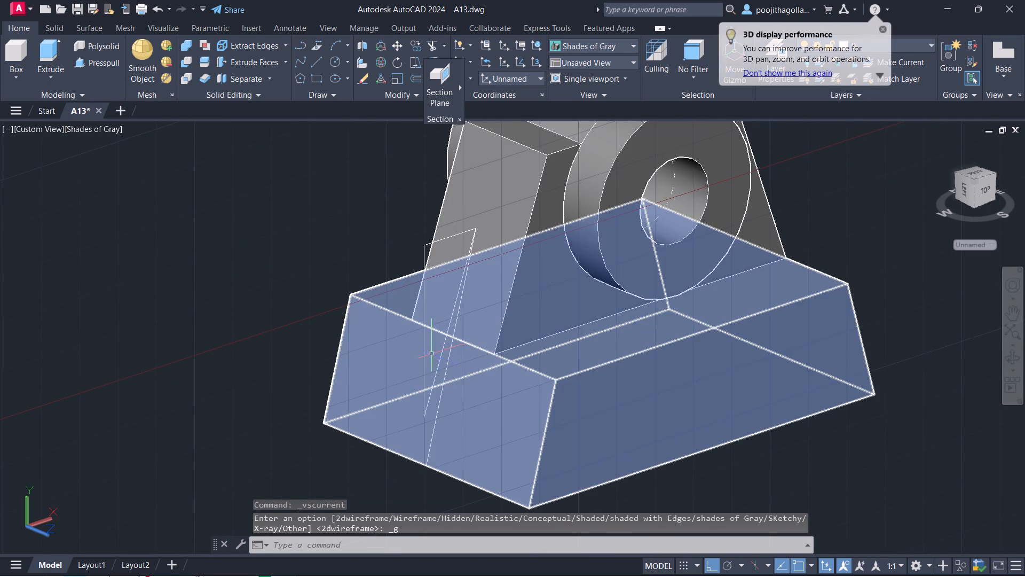
Examine from several angles how the triangle's slope fits against the base and upright.
{"action": "left_click", "coordinate": [1012, 358]}
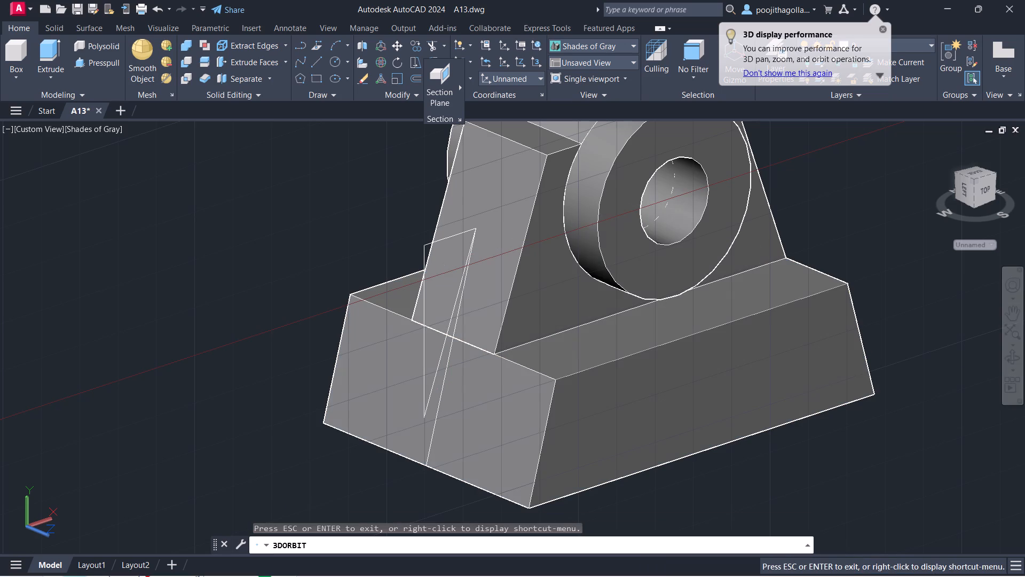
{"action": "left_click_drag", "start_coordinate": [558, 493], "coordinate": [648, 443]}
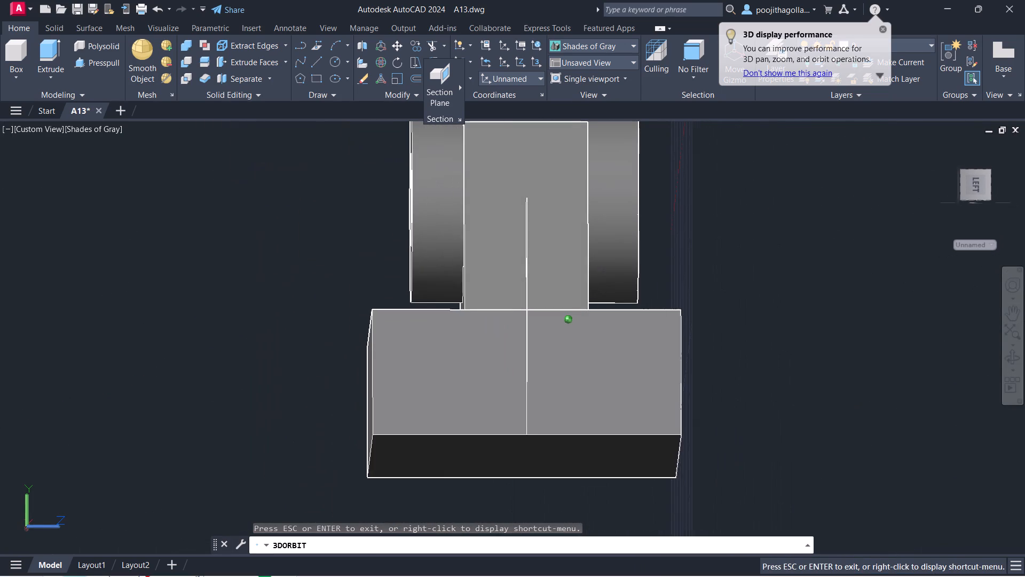
{"action": "left_click_drag", "start_coordinate": [648, 443], "coordinate": [498, 471]}
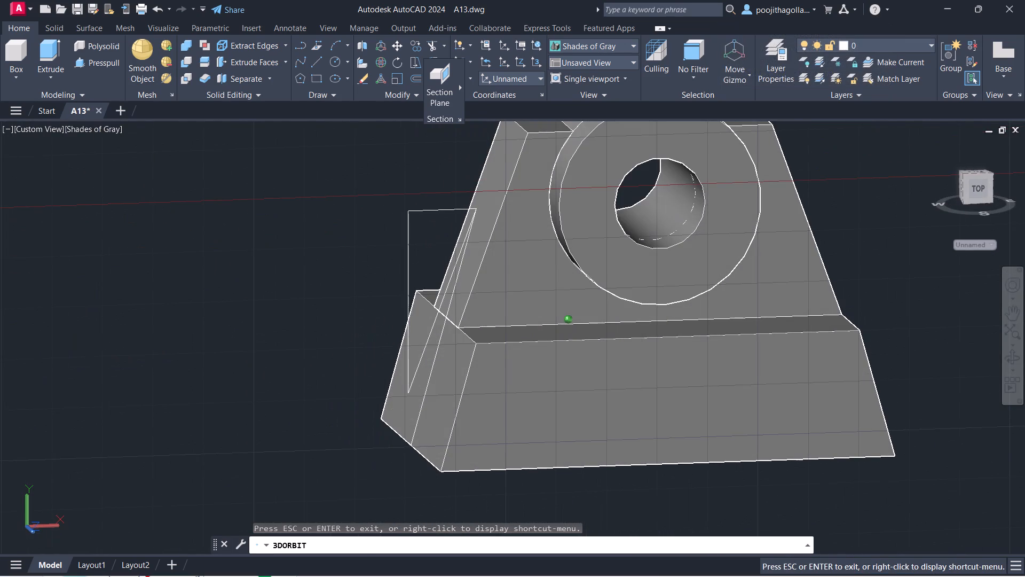
{"action": "left_click_drag", "start_coordinate": [498, 471], "coordinate": [510, 466]}
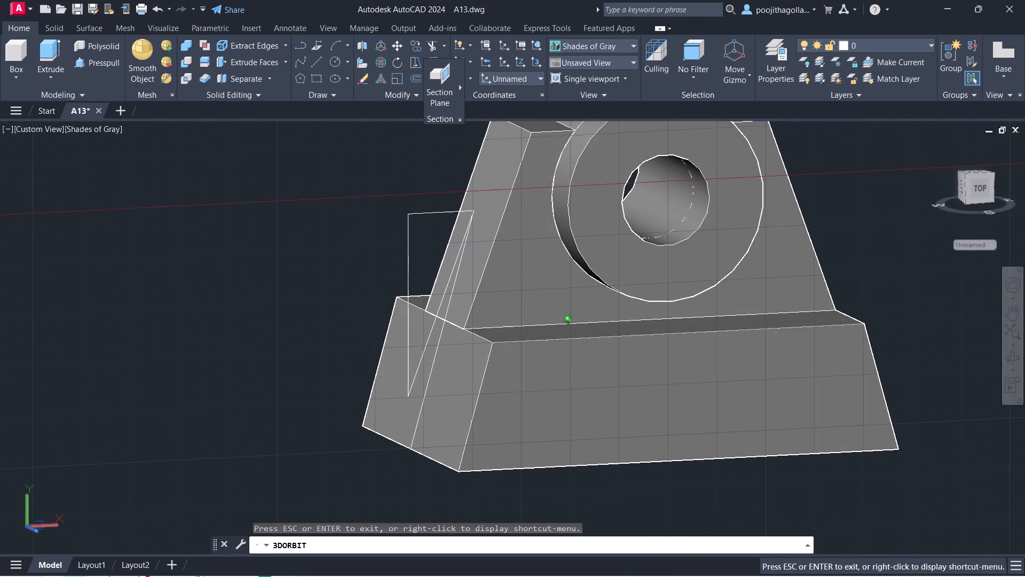
{"action": "left_click_drag", "start_coordinate": [510, 466], "coordinate": [499, 464]}
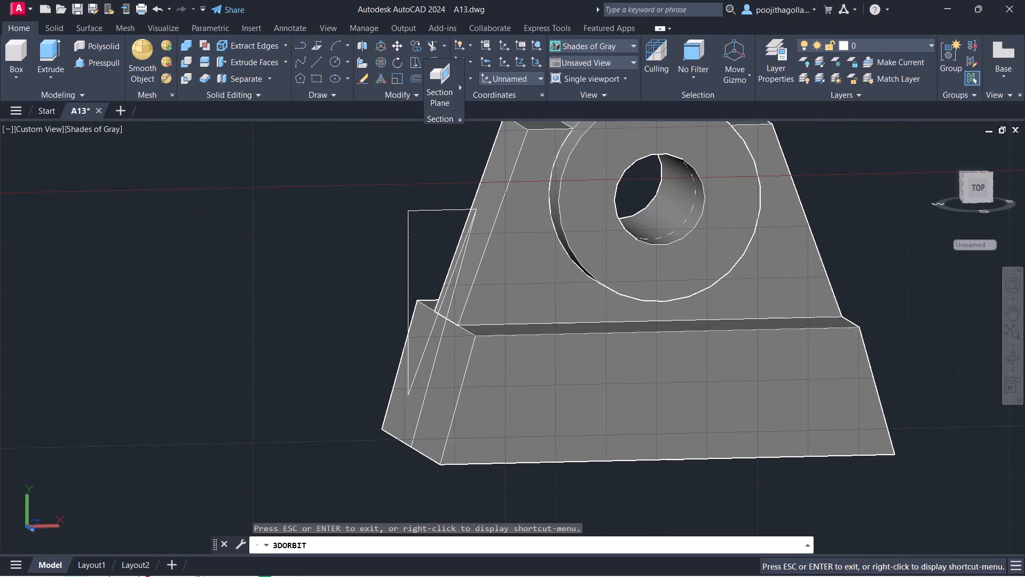
{"action": "scroll", "coordinate": [463, 450], "scroll_direction": "down", "scroll_amount": 12}
{"action": "middle_click_drag", "start_coordinate": [566, 446], "coordinate": [492, 377]}
{"action": "scroll", "coordinate": [545, 430], "scroll_direction": "up", "scroll_amount": 1}
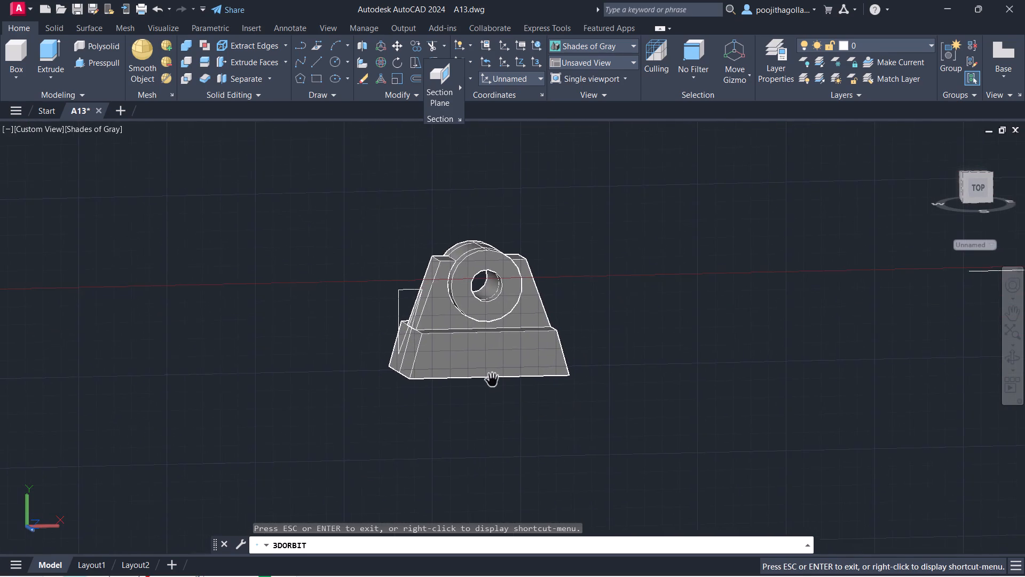
{"action": "scroll", "coordinate": [490, 373], "scroll_direction": "down", "scroll_amount": 2}
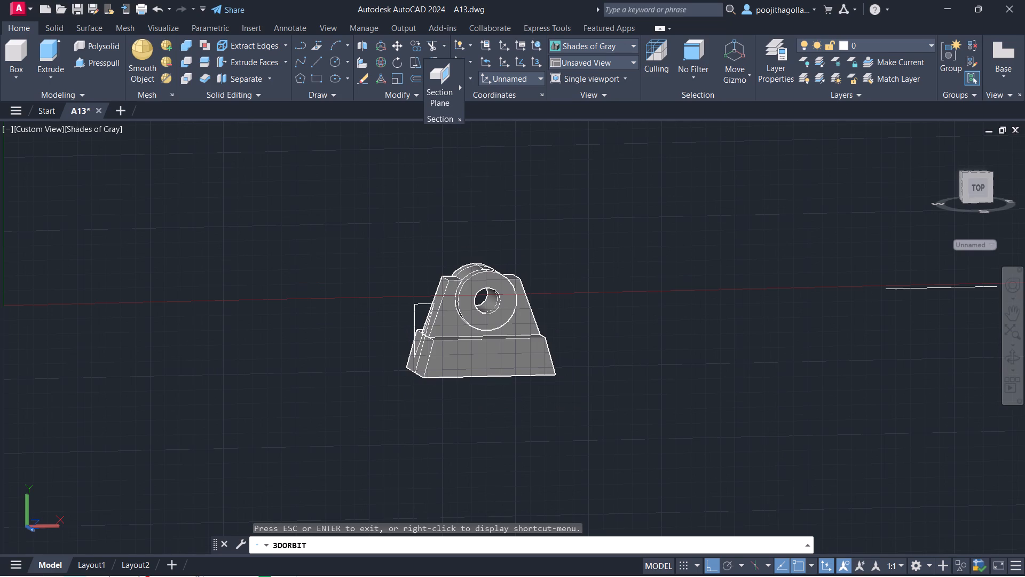
{"action": "key", "text": "Escape"}
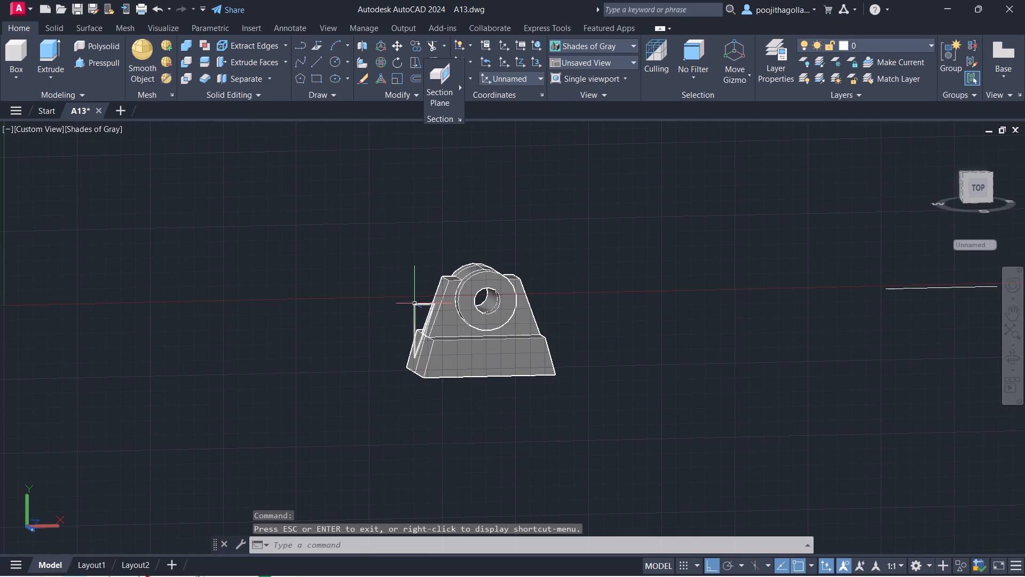
Move the triangle about 182 units along the X axis, away from the base into free space.
{"action": "left_click", "coordinate": [415, 304]}
{"action": "left_click", "coordinate": [417, 356]}
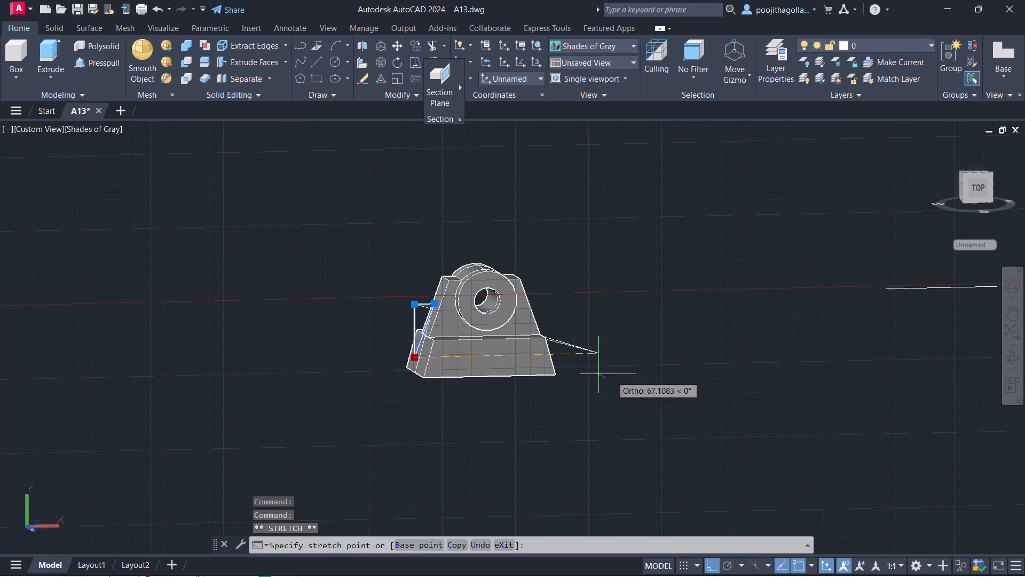
{"action": "key", "text": "Escape"}
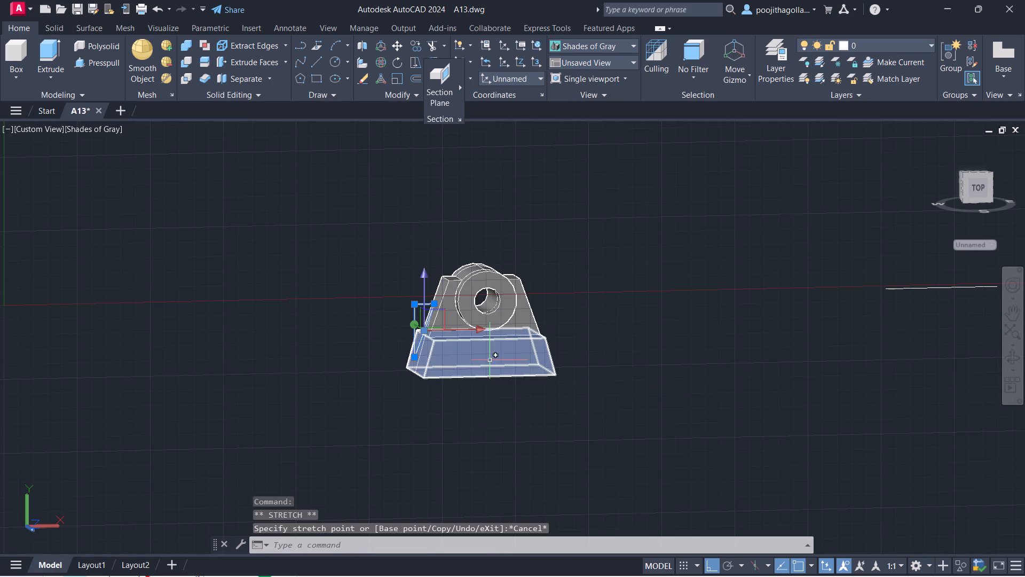
{"action": "key", "text": "m"}
{"action": "key", "text": "Return"}
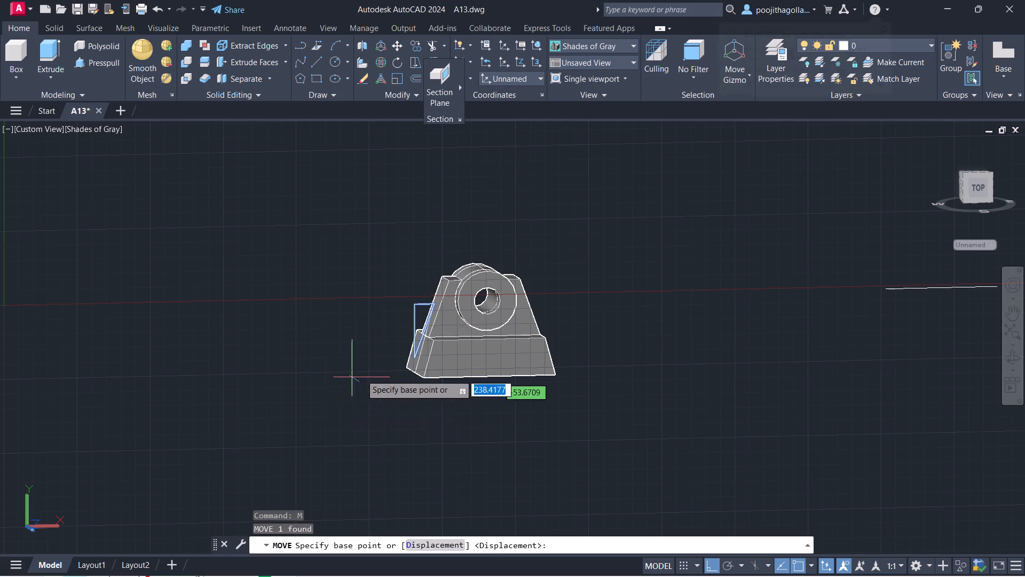
{"action": "left_click", "coordinate": [415, 323]}
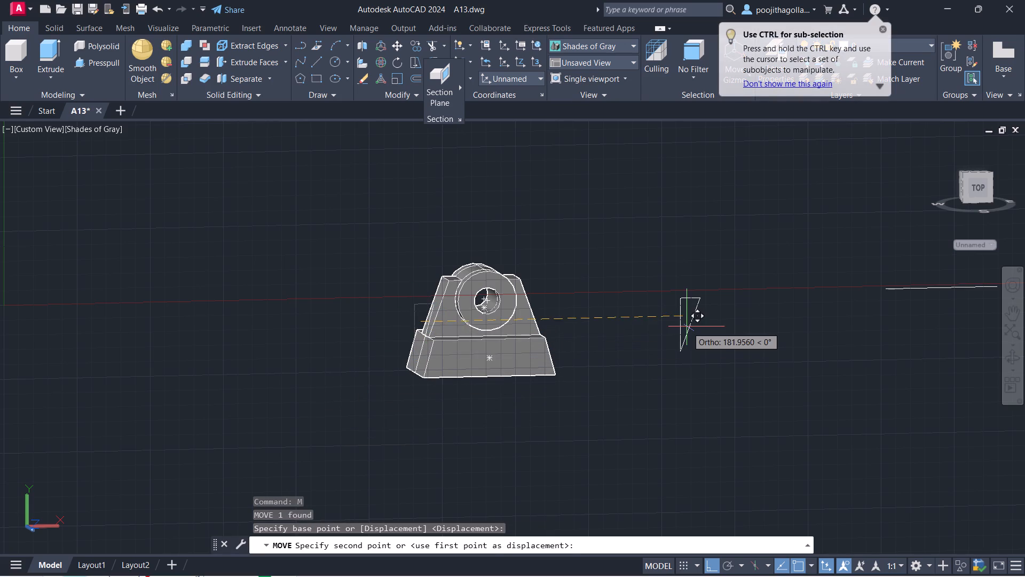
{"action": "left_click", "coordinate": [687, 327]}
Explode the triangle into separate lines and erase its sloped side.
{"action": "scroll", "coordinate": [718, 326], "scroll_direction": "up", "scroll_amount": 2}
{"action": "middle_click_drag", "start_coordinate": [713, 336], "coordinate": [717, 369]}
{"action": "scroll", "coordinate": [695, 385], "scroll_direction": "up", "scroll_amount": 1}
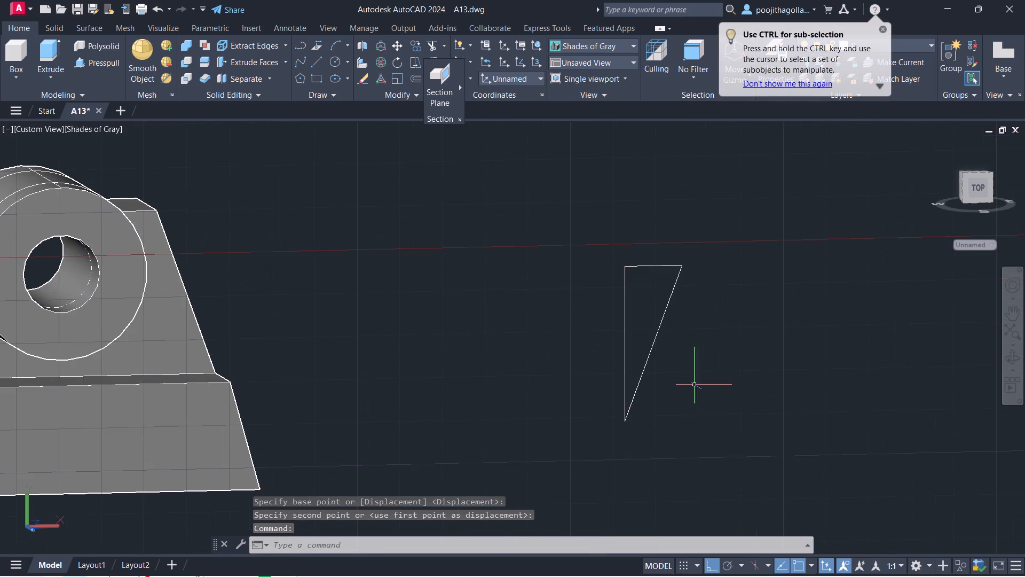
{"action": "scroll", "coordinate": [694, 385], "scroll_direction": "up", "scroll_amount": 1}
{"action": "middle_click_drag", "start_coordinate": [694, 385], "coordinate": [694, 414]}
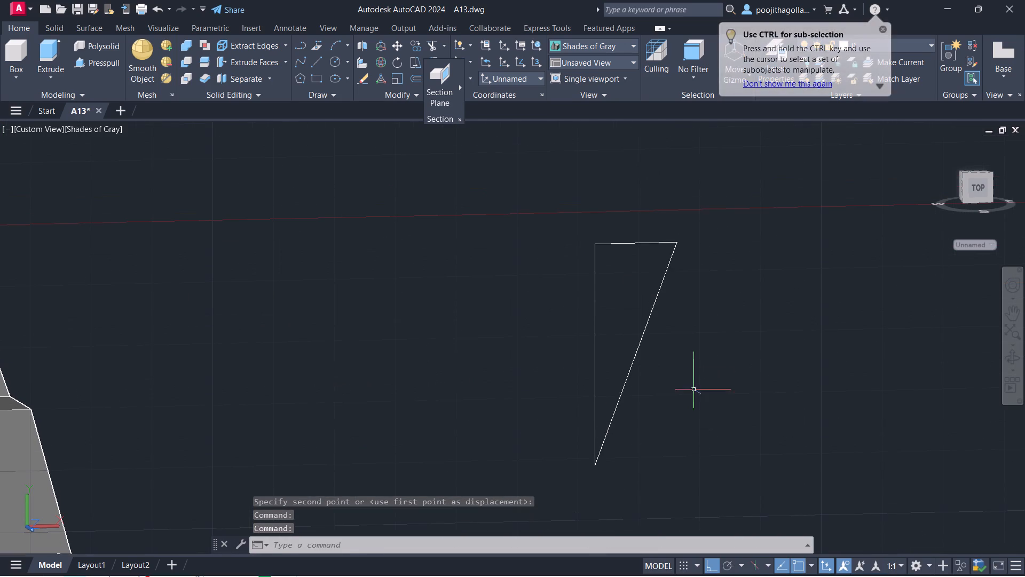
{"action": "left_click_drag", "start_coordinate": [696, 194], "coordinate": [688, 217]}
{"action": "left_click", "coordinate": [608, 346]}
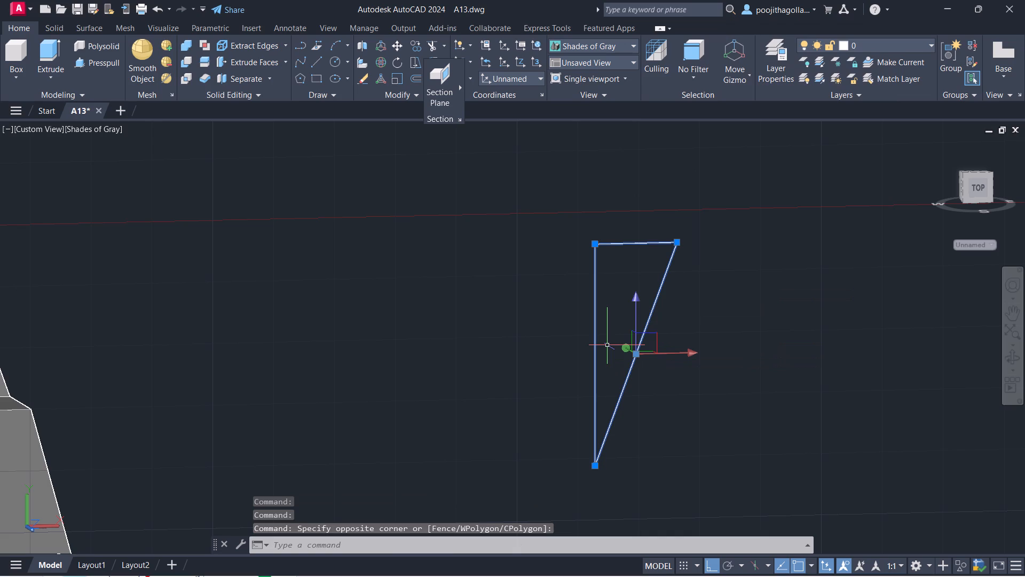
{"action": "key", "text": "x"}
{"action": "key", "text": "Return"}
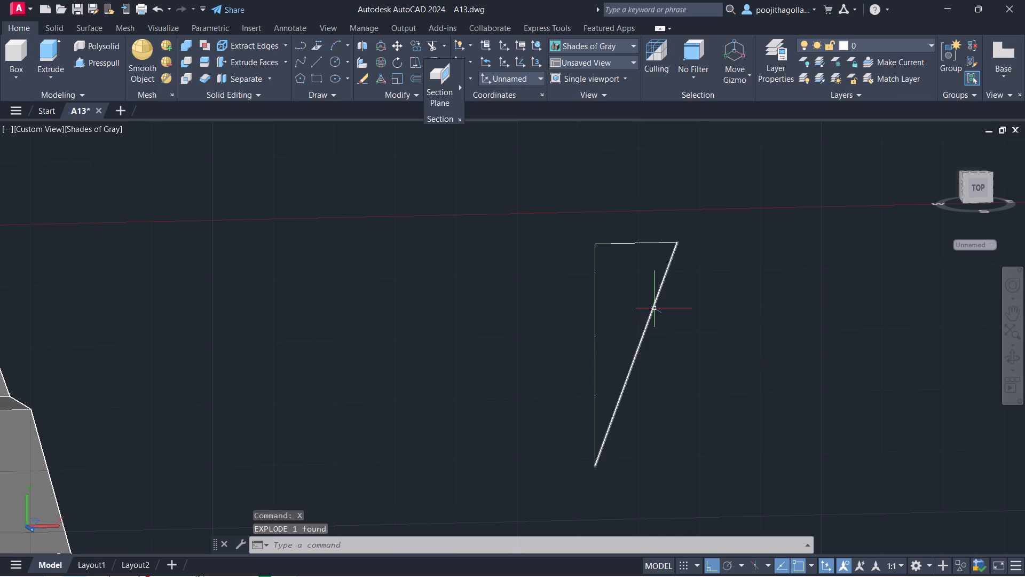
{"action": "left_click", "coordinate": [655, 309]}
{"action": "key", "text": "Delete"}
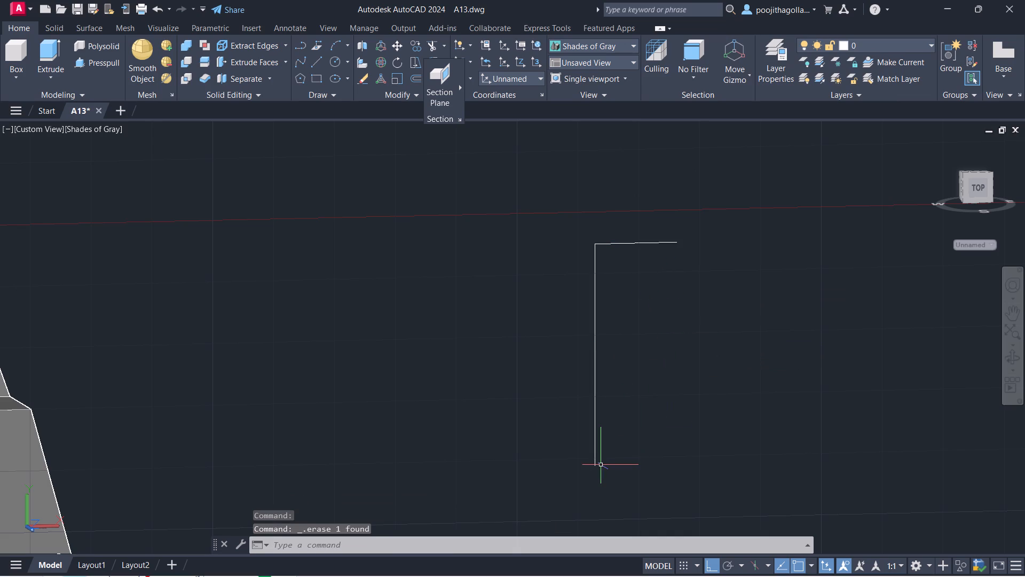
Draw a 14-unit line from the long side's open lower end and a 36-unit vertical line up from it.
{"action": "key", "text": "l"}
{"action": "key", "text": "Return"}
{"action": "left_click", "coordinate": [597, 467]}
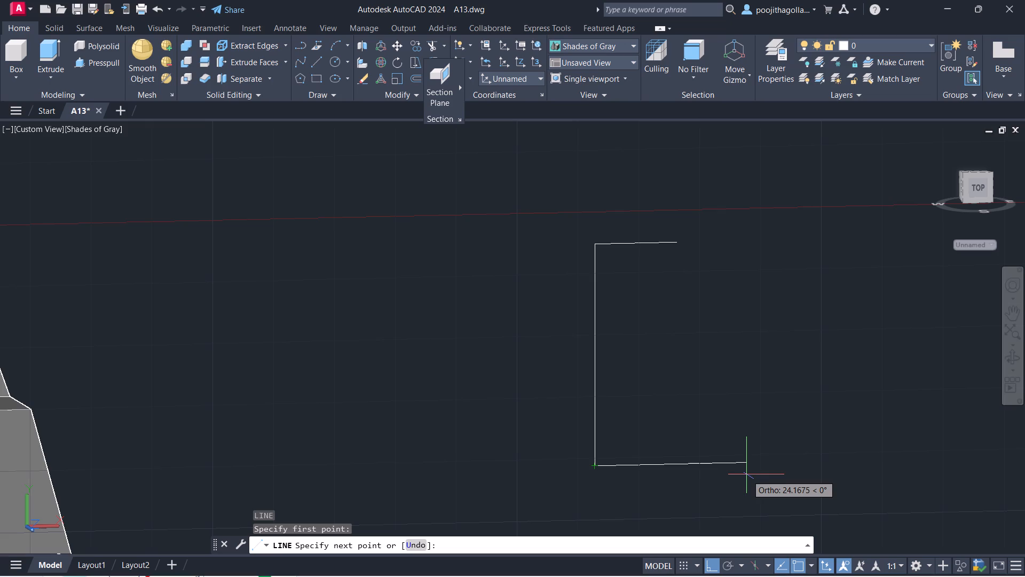
{"action": "type", "text": "14"}
{"action": "key", "text": "Return"}
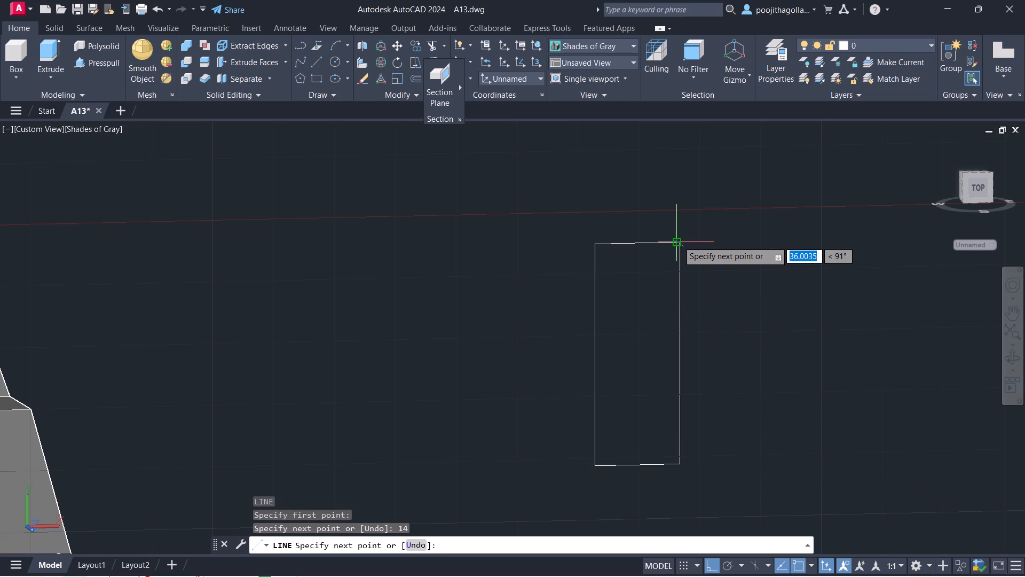
{"action": "middle_click_drag", "start_coordinate": [697, 323], "coordinate": [710, 333], "text": "shift"}
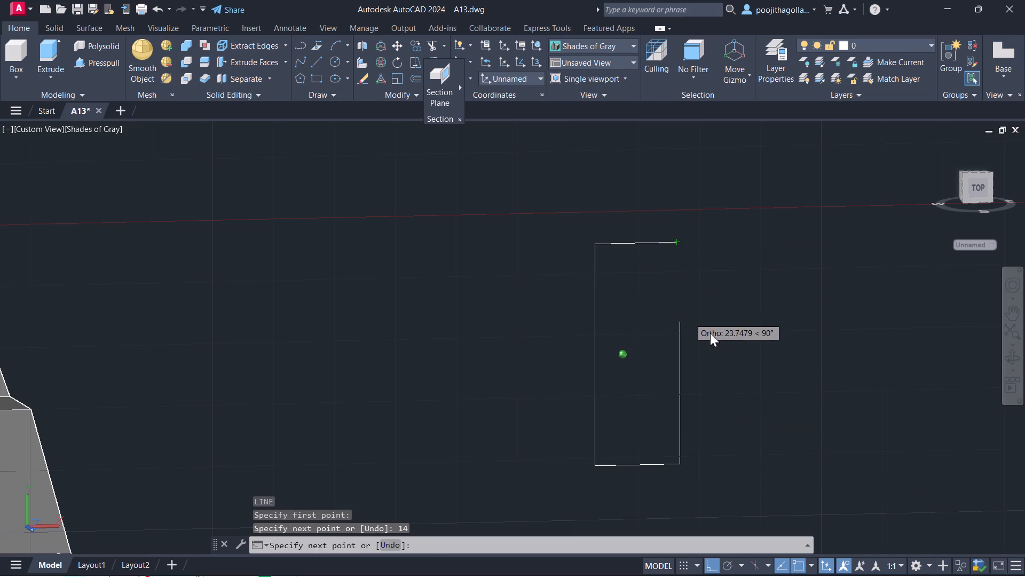
{"action": "middle_click_drag", "start_coordinate": [710, 333], "coordinate": [525, 346], "text": "shift"}
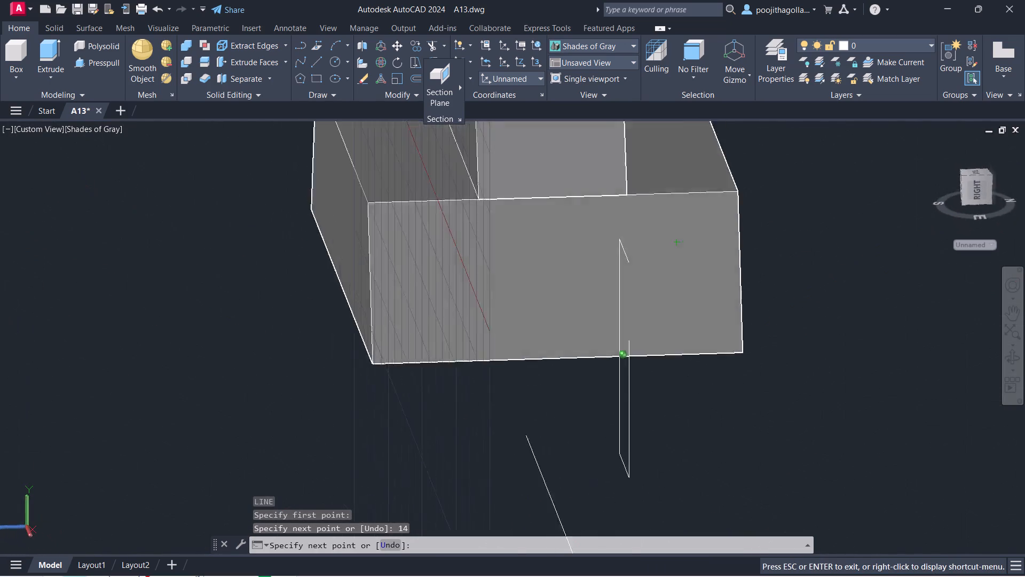
{"action": "middle_click_drag", "start_coordinate": [525, 346], "coordinate": [538, 360], "text": "shift"}
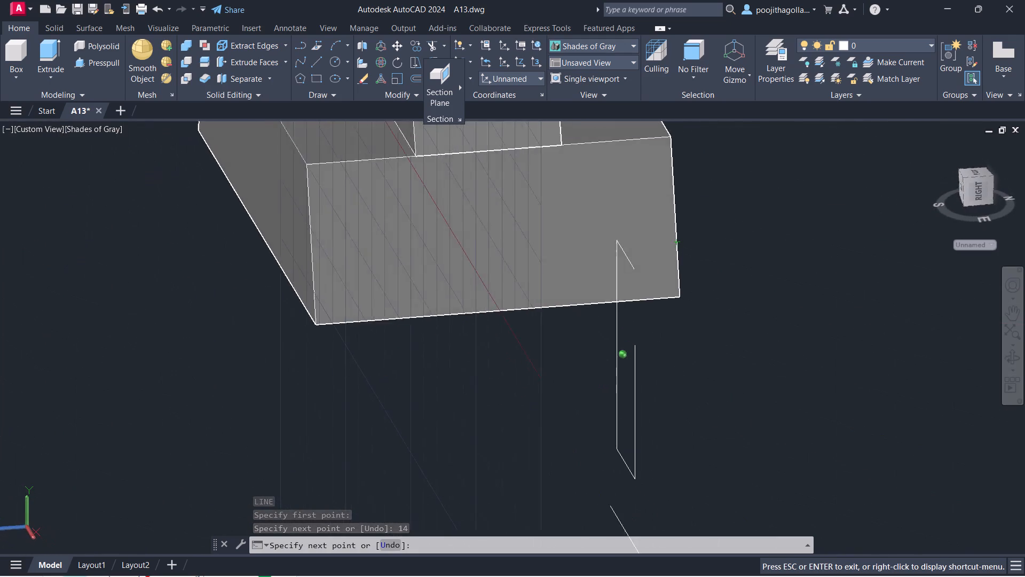
{"action": "middle_click_drag", "start_coordinate": [538, 360], "coordinate": [659, 383], "text": "shift"}
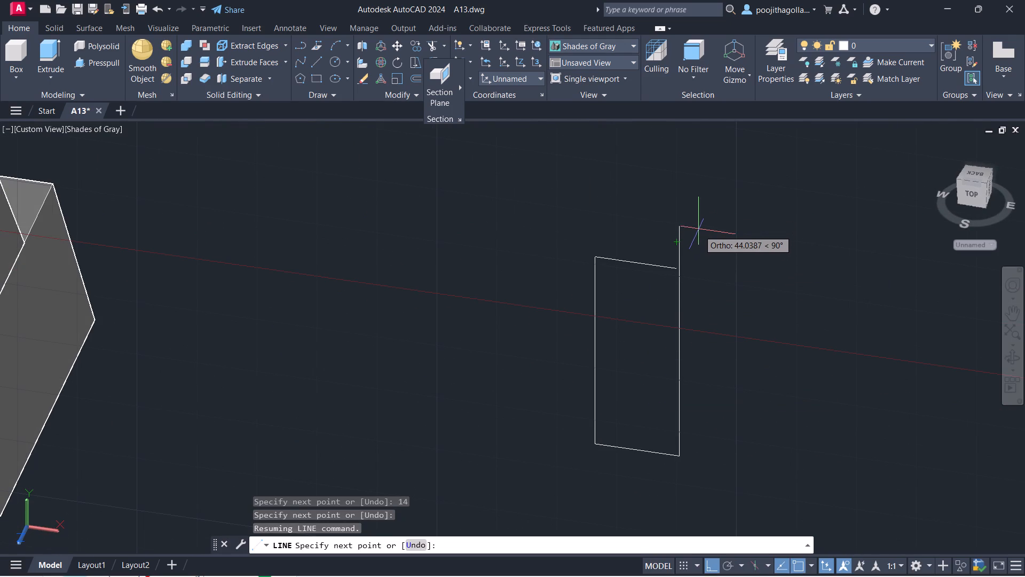
{"action": "key", "text": "3"}
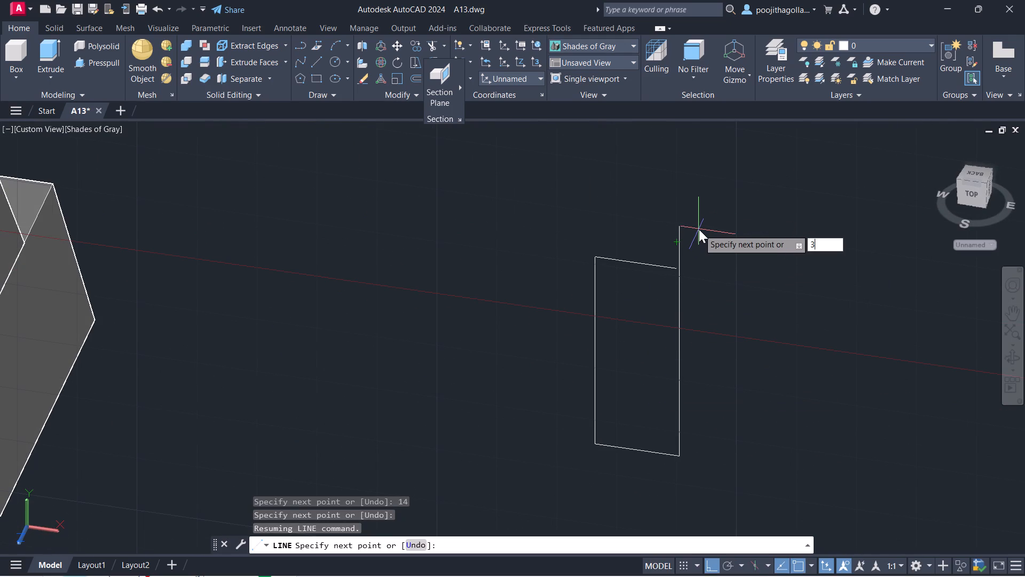
{"action": "key", "text": "6"}
{"action": "key", "text": "Return"}
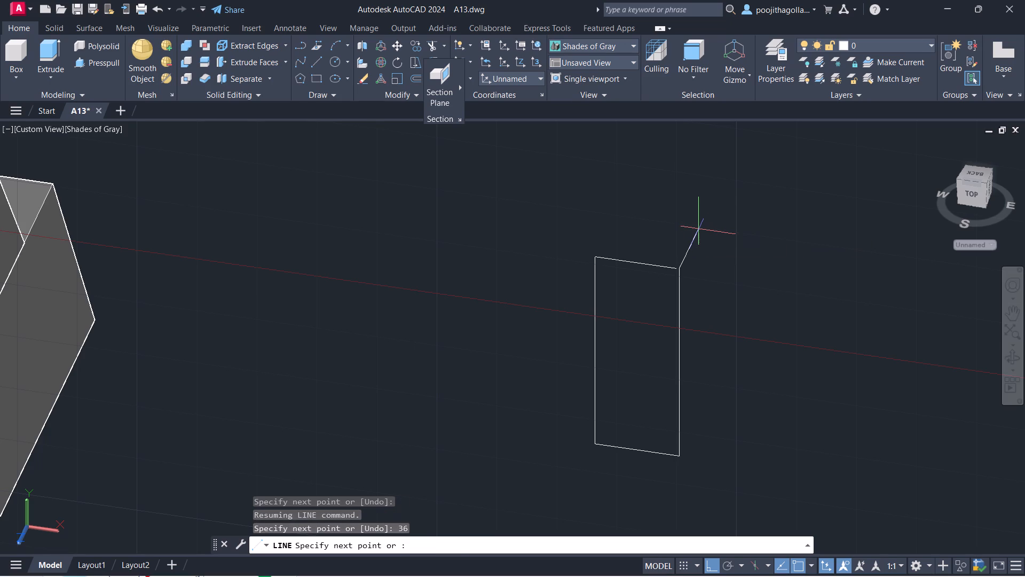
{"action": "key", "text": "Escape"}
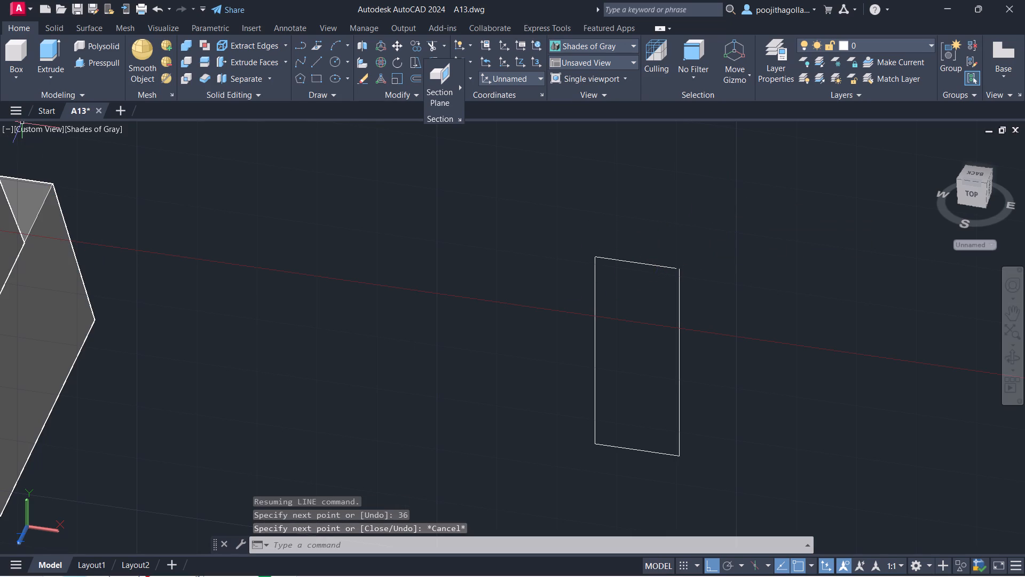
Switch from the custom view to the Left view.
{"action": "left_click", "coordinate": [46, 127]}
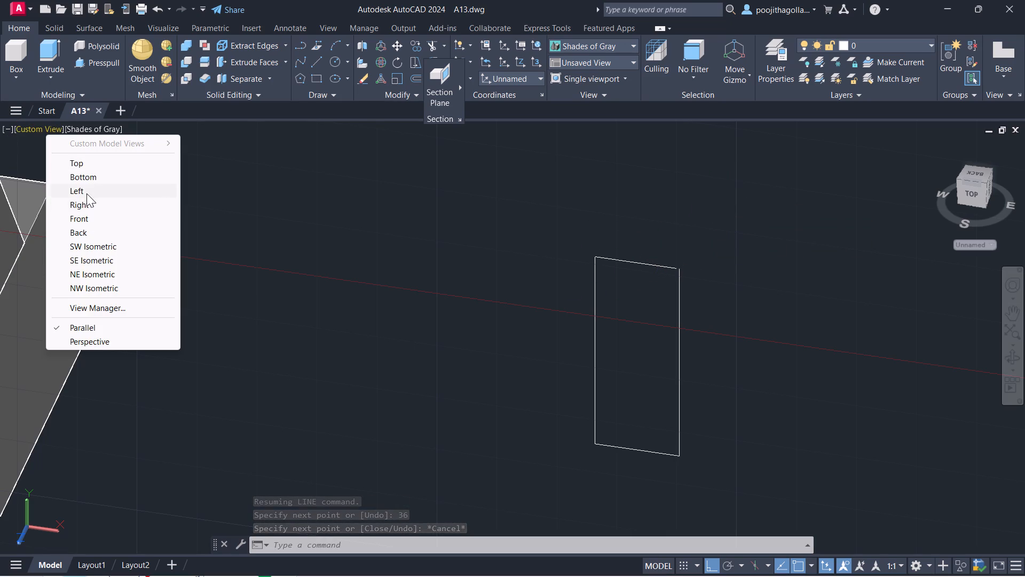
{"action": "left_click", "coordinate": [88, 193]}
Examine the redrawn profile and its placement relative to the base and bracket from the left and at an angle.
{"action": "scroll", "coordinate": [665, 367], "scroll_direction": "down", "scroll_amount": 1}
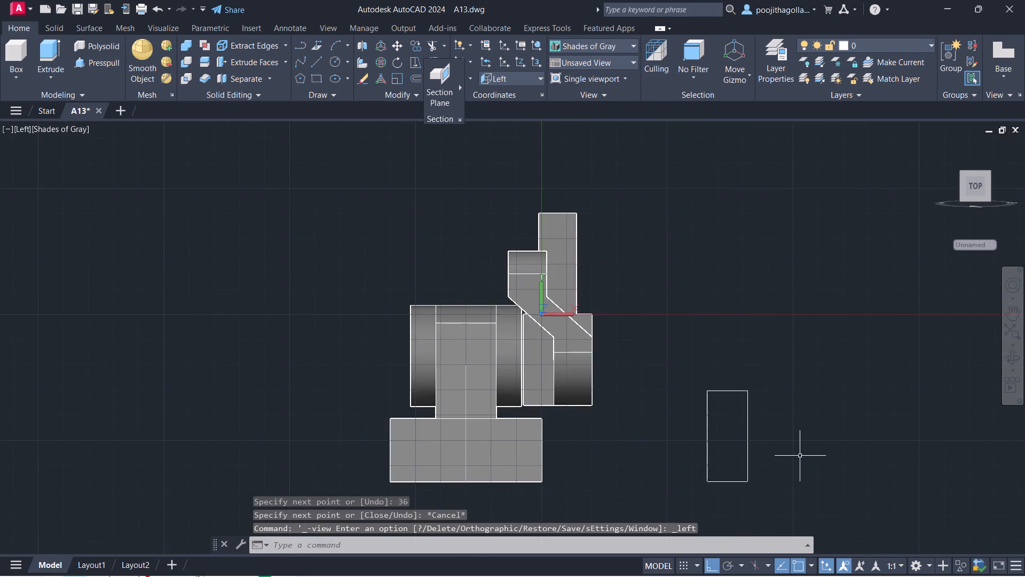
{"action": "scroll", "coordinate": [797, 438], "scroll_direction": "up", "scroll_amount": 3}
{"action": "scroll", "coordinate": [522, 422], "scroll_direction": "up", "scroll_amount": 1}
{"action": "middle_click_drag", "start_coordinate": [563, 320], "coordinate": [520, 149]}
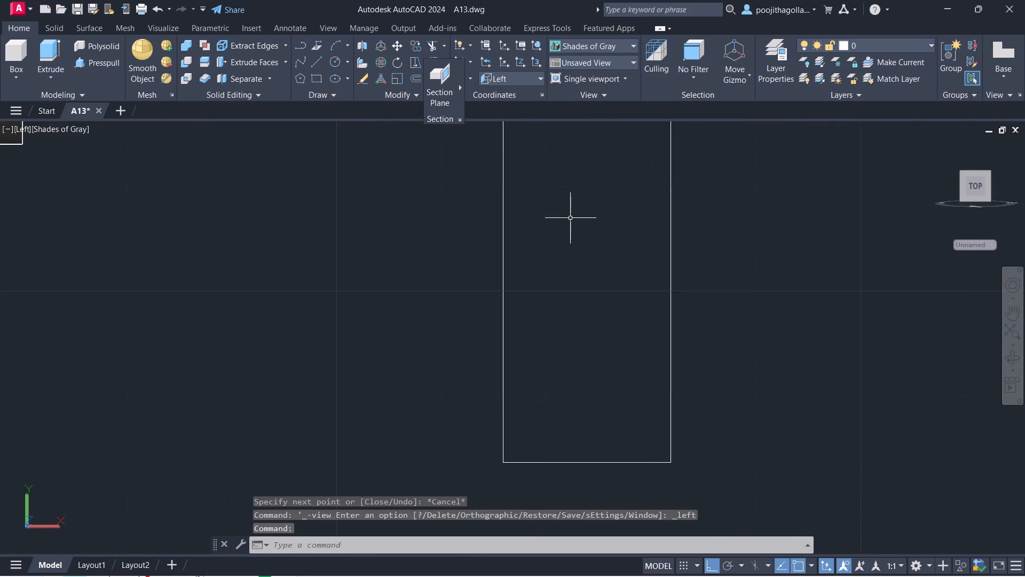
{"action": "scroll", "coordinate": [571, 224], "scroll_direction": "down", "scroll_amount": 1}
{"action": "middle_click_drag", "start_coordinate": [579, 224], "coordinate": [570, 255]}
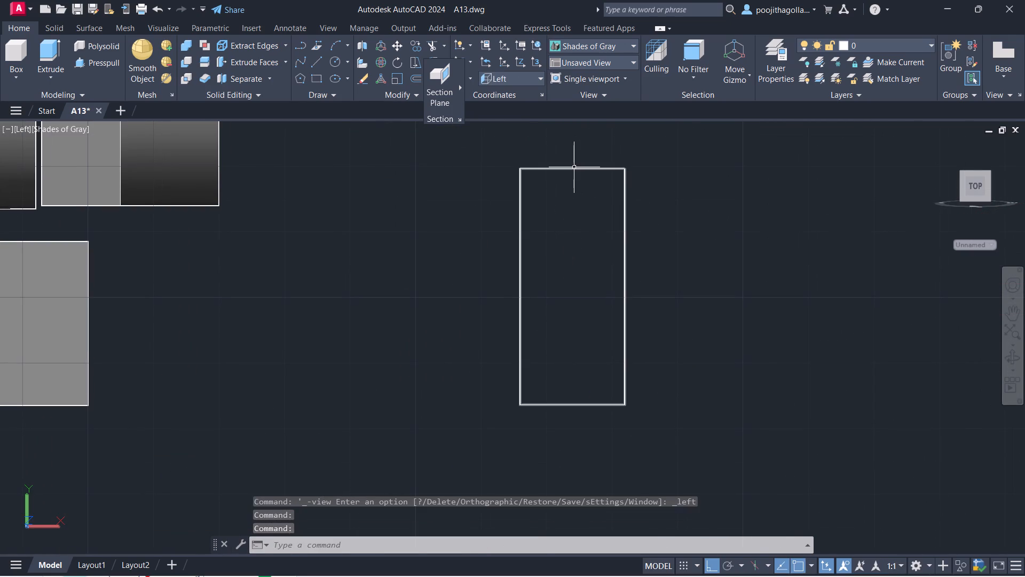
{"action": "scroll", "coordinate": [642, 266], "scroll_direction": "down", "scroll_amount": 2}
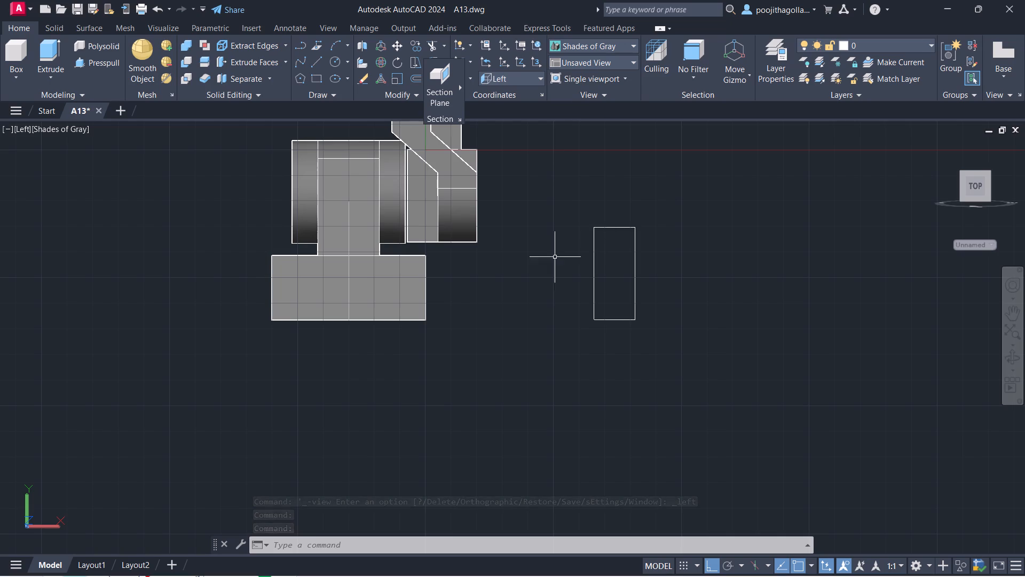
{"action": "middle_click_drag", "start_coordinate": [759, 401], "coordinate": [706, 394], "text": "shift"}
{"action": "scroll", "coordinate": [722, 403], "scroll_direction": "down", "scroll_amount": 1, "text": "shift"}
{"action": "scroll", "coordinate": [670, 330], "scroll_direction": "up", "scroll_amount": 1}
{"action": "middle_click_drag", "start_coordinate": [668, 316], "coordinate": [668, 357]}
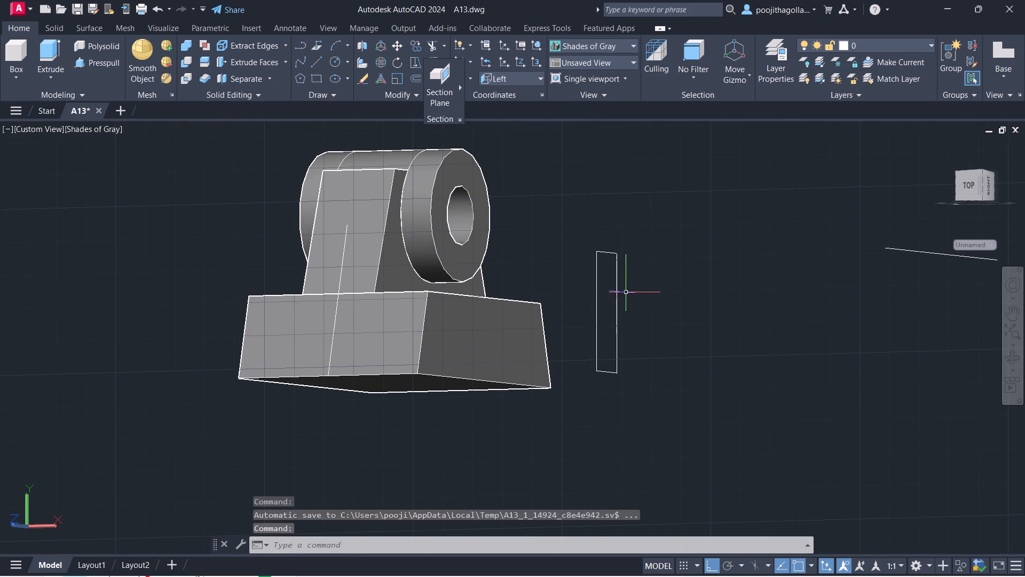
{"action": "scroll", "coordinate": [590, 332], "scroll_direction": "down", "scroll_amount": 3}
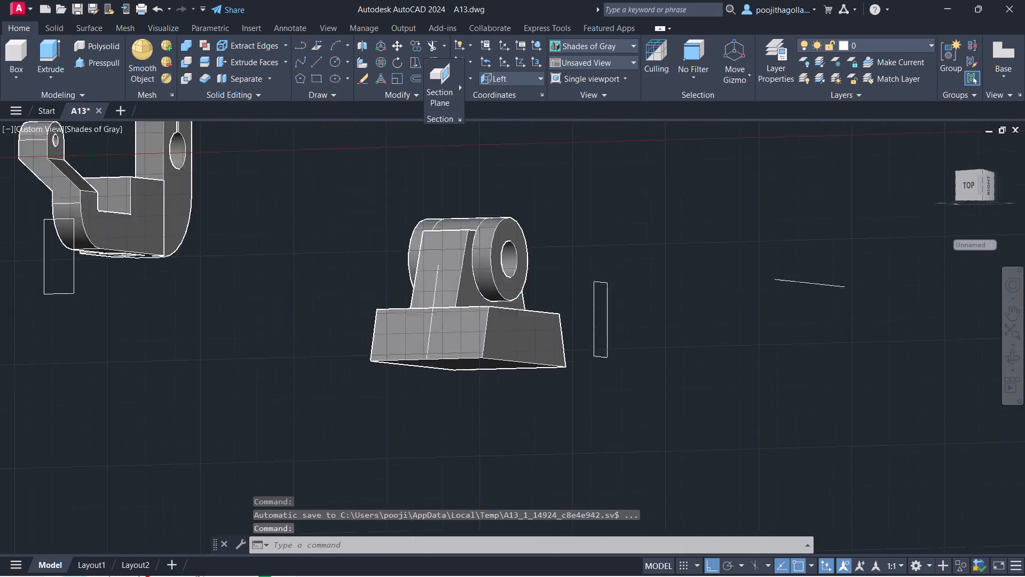
{"action": "scroll", "coordinate": [595, 355], "scroll_direction": "down", "scroll_amount": 1}
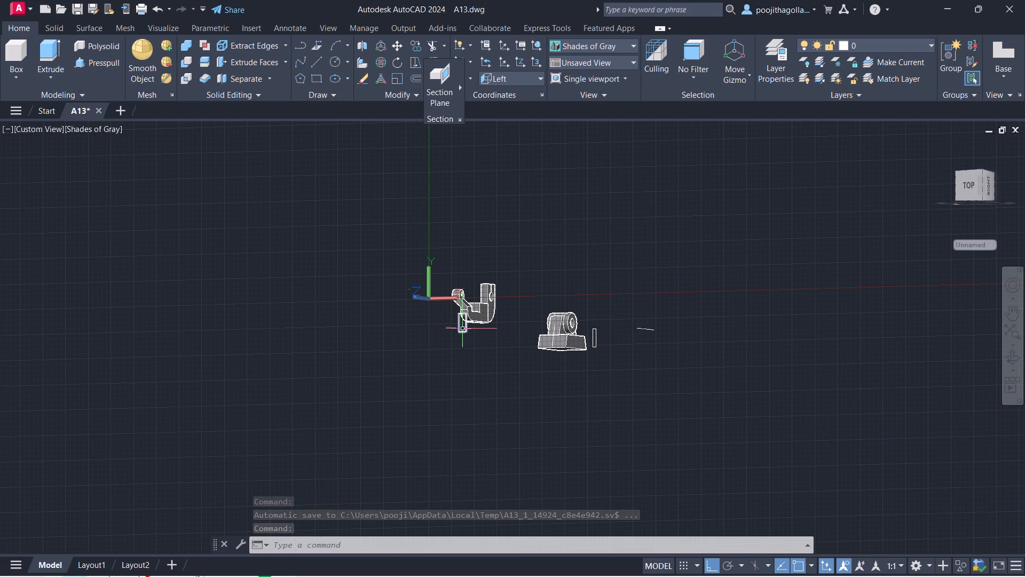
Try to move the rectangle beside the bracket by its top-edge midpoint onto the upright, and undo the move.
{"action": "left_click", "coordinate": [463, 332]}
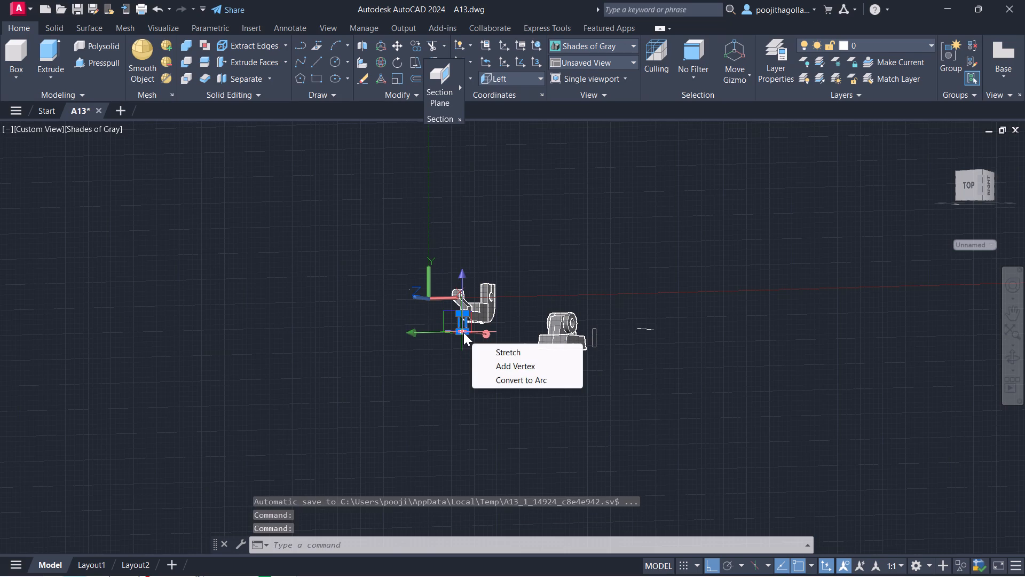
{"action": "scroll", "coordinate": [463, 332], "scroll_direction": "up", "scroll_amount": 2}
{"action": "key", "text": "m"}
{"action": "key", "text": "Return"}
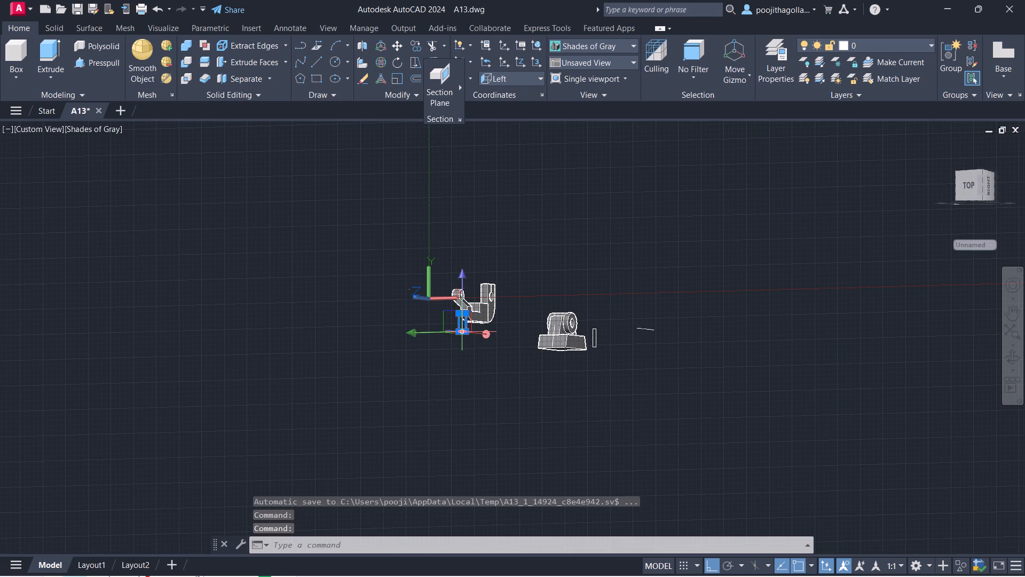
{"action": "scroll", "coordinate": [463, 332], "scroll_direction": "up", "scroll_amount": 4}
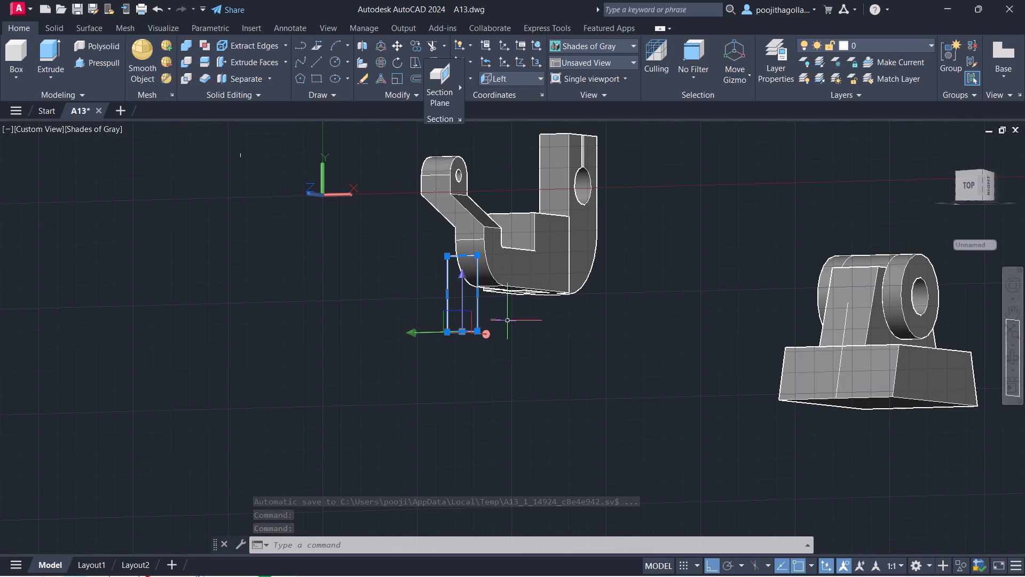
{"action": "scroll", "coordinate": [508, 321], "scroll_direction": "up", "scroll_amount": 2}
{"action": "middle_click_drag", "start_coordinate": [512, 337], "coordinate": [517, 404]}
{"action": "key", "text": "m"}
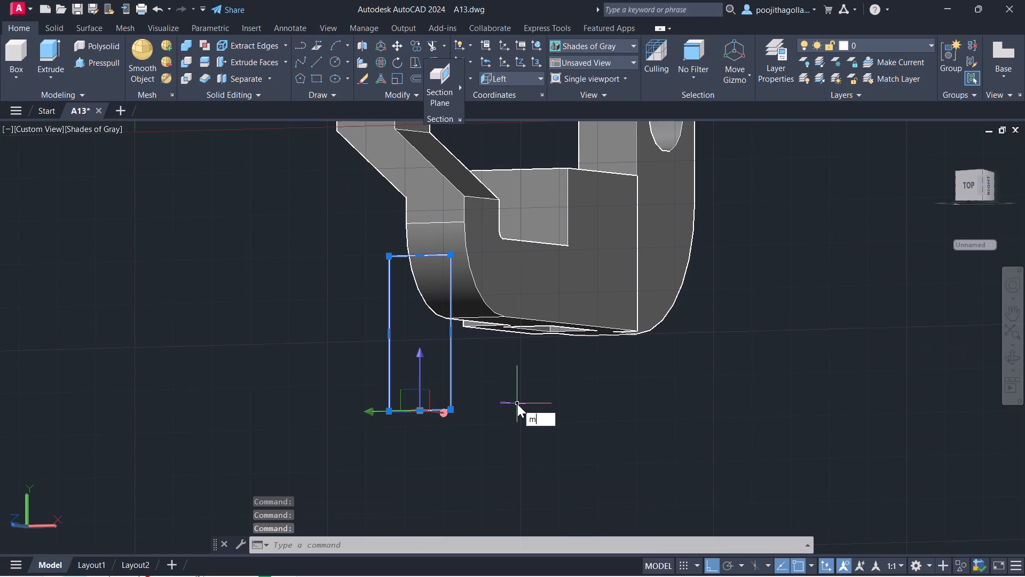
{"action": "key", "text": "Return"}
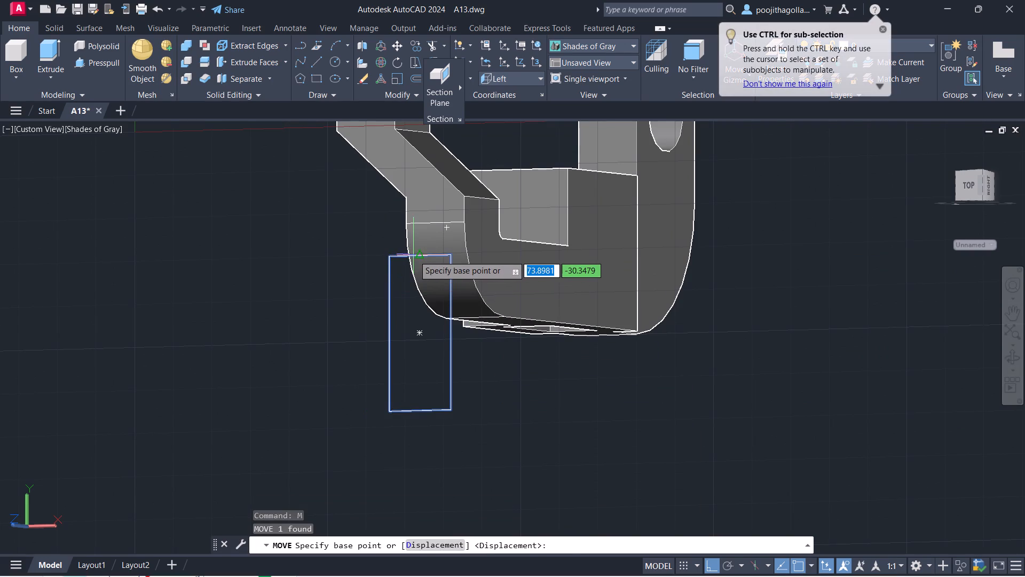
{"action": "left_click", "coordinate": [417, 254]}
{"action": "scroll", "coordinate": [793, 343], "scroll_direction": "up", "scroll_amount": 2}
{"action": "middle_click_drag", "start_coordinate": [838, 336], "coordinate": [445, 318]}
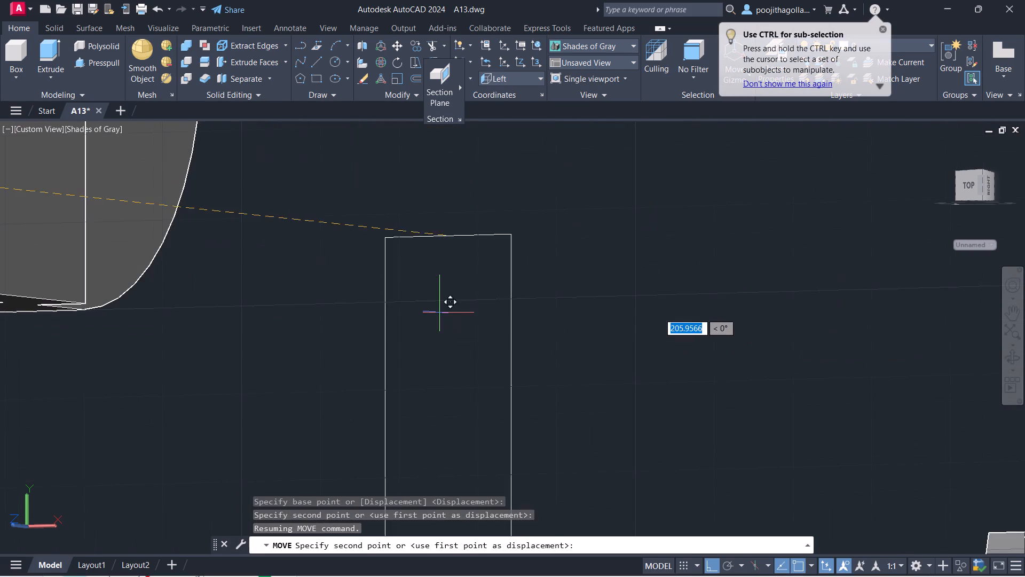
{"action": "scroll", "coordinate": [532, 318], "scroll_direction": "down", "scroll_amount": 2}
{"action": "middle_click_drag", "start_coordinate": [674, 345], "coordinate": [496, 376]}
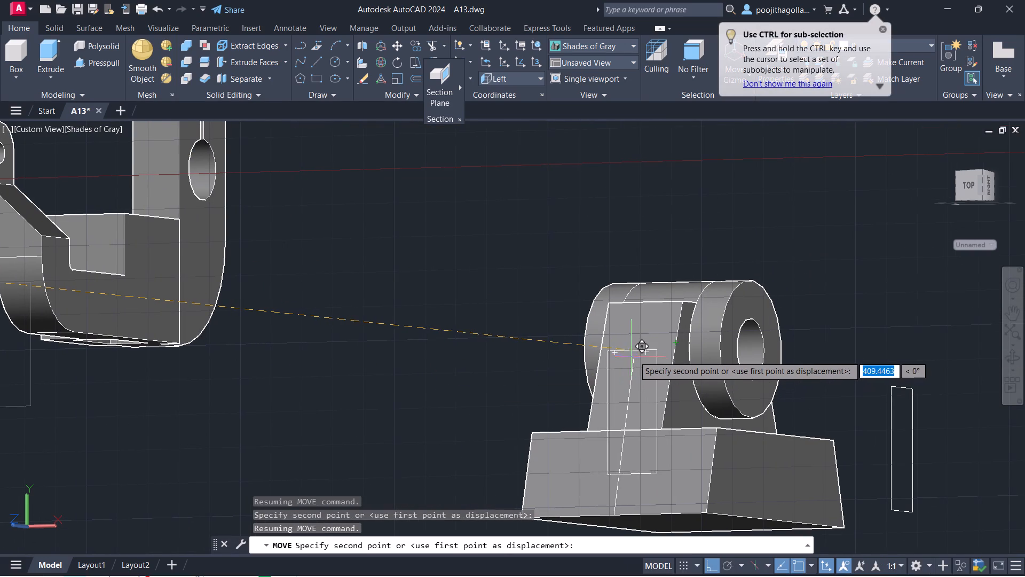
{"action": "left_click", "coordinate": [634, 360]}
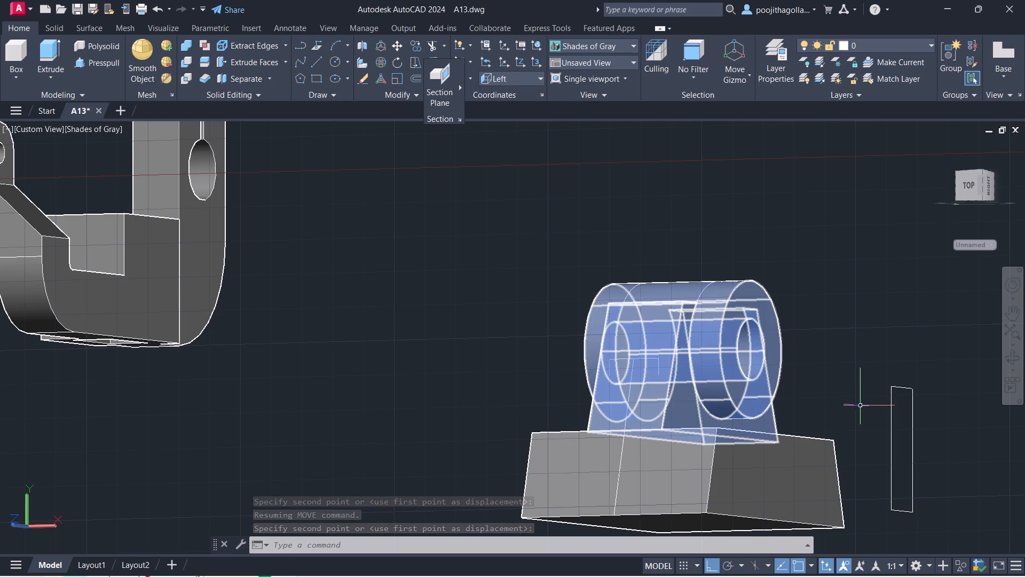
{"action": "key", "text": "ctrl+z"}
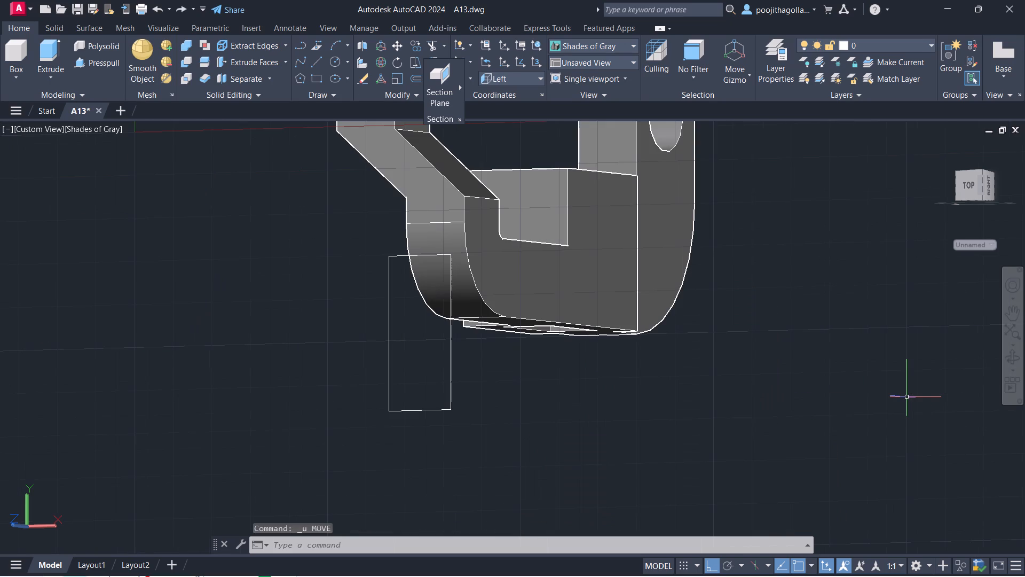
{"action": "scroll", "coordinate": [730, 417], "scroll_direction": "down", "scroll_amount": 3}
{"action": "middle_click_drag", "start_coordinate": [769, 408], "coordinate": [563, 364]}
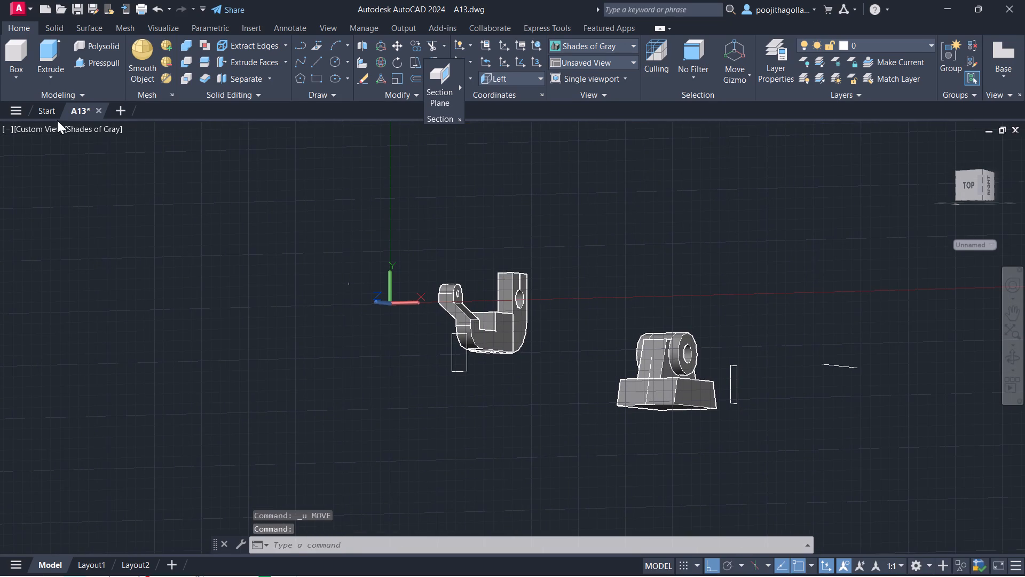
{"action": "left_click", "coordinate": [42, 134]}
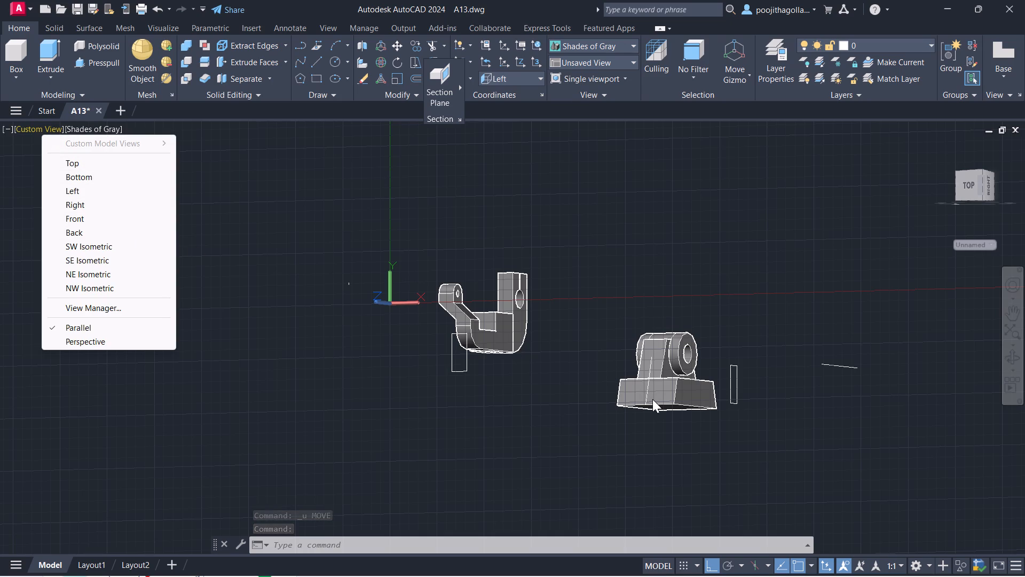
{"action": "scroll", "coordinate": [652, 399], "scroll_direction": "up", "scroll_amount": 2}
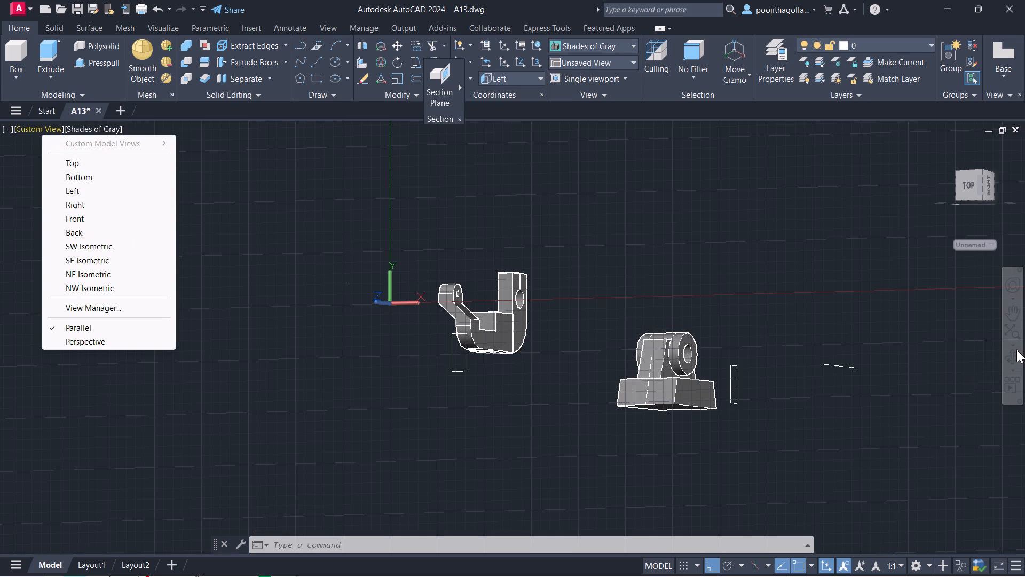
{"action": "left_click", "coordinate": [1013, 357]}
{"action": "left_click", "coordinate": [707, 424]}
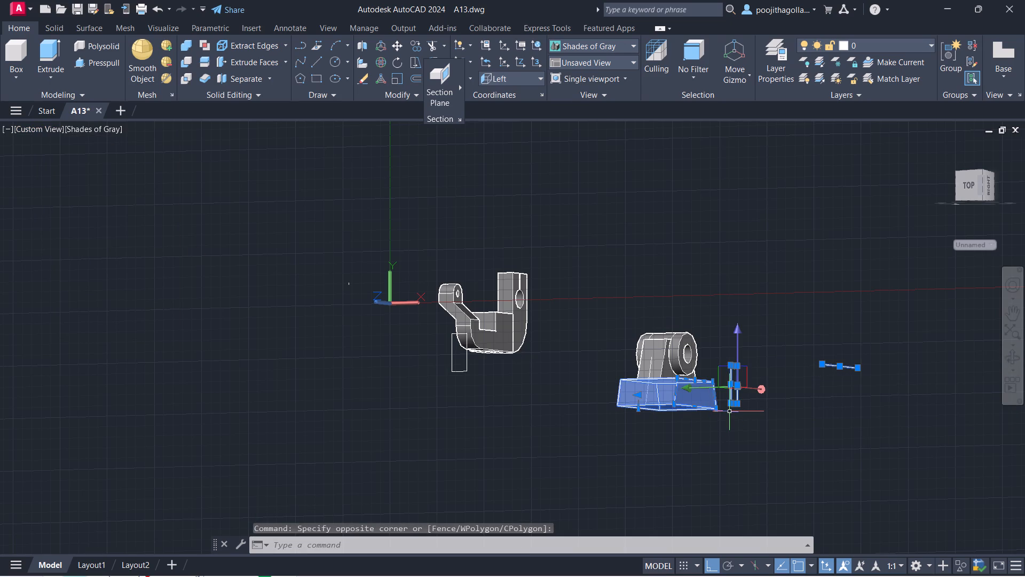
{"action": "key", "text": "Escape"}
Erase the sloped line running up the middle of the base's front face to the upright.
{"action": "left_click", "coordinate": [1015, 363]}
{"action": "left_click_drag", "start_coordinate": [618, 451], "coordinate": [598, 489]}
{"action": "scroll", "coordinate": [656, 410], "scroll_direction": "up", "scroll_amount": 6}
{"action": "middle_click_drag", "start_coordinate": [693, 362], "coordinate": [646, 502]}
{"action": "scroll", "coordinate": [646, 502], "scroll_direction": "up", "scroll_amount": 1}
{"action": "key", "text": "Escape"}
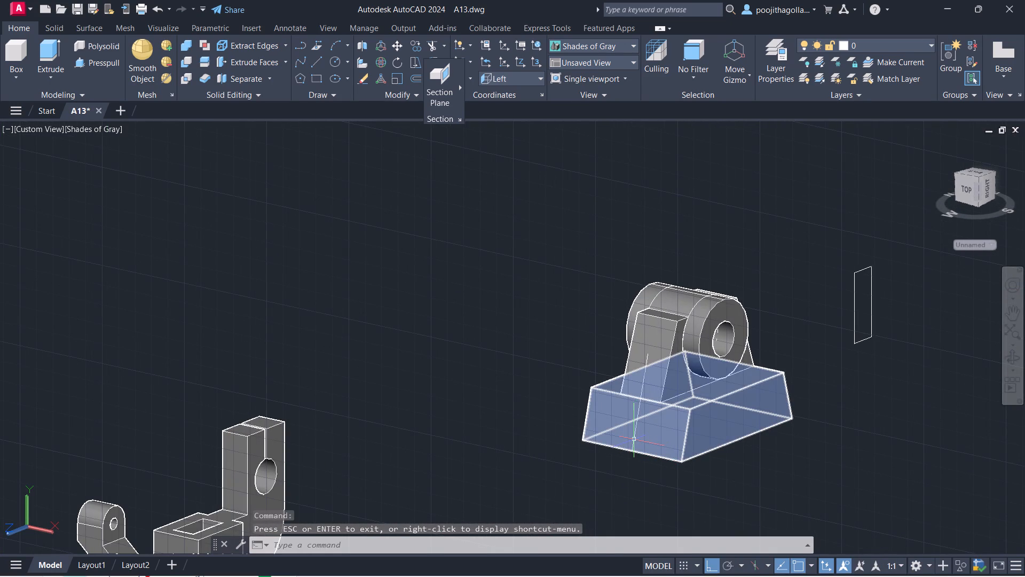
{"action": "scroll", "coordinate": [636, 434], "scroll_direction": "up", "scroll_amount": 2}
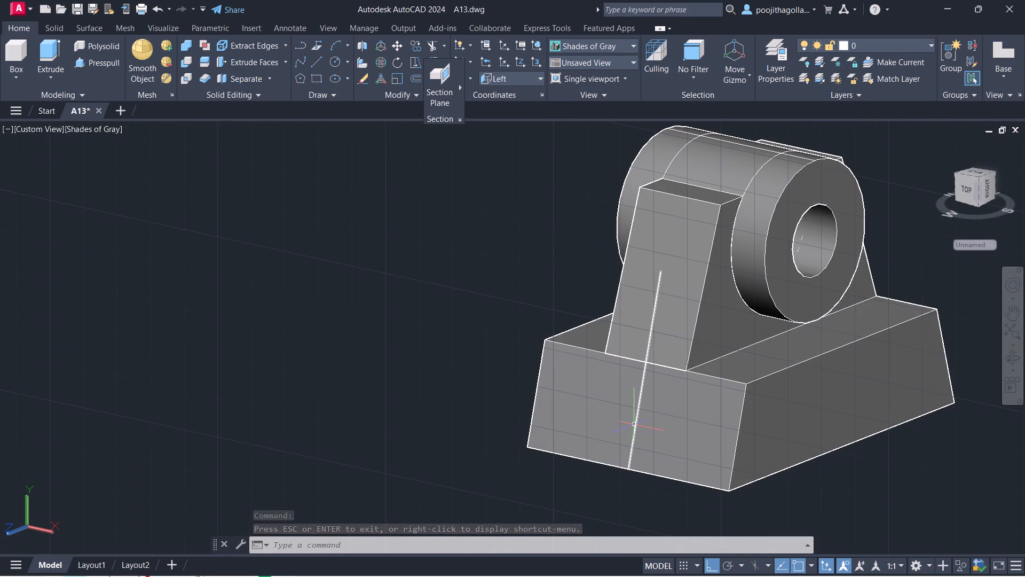
{"action": "left_click", "coordinate": [634, 425]}
{"action": "key", "text": "Delete"}
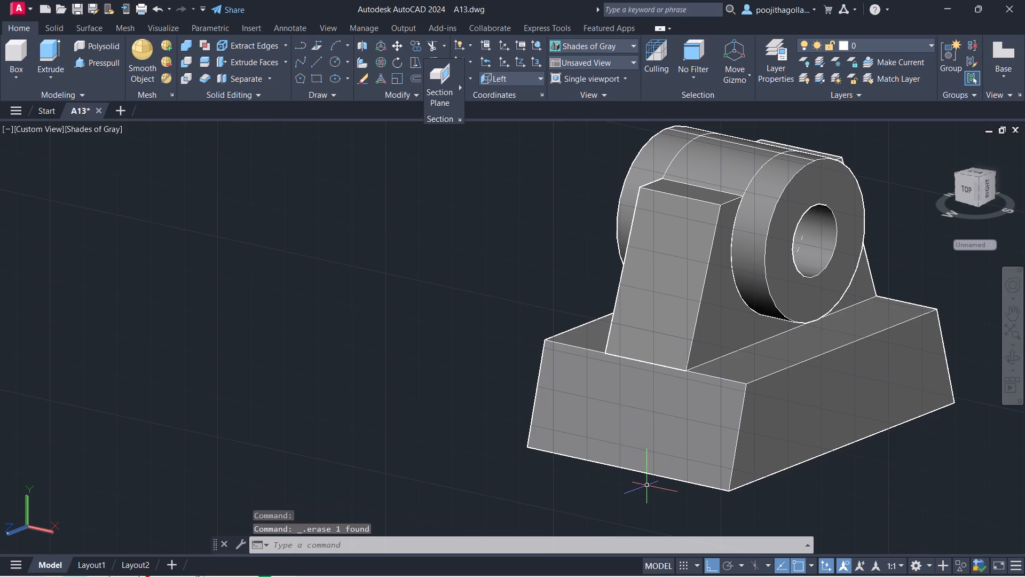
Draw a vertical line 45 long upward from the midpoint of the base front face's bottom edge.
{"action": "key", "text": "l"}
{"action": "key", "text": "Return"}
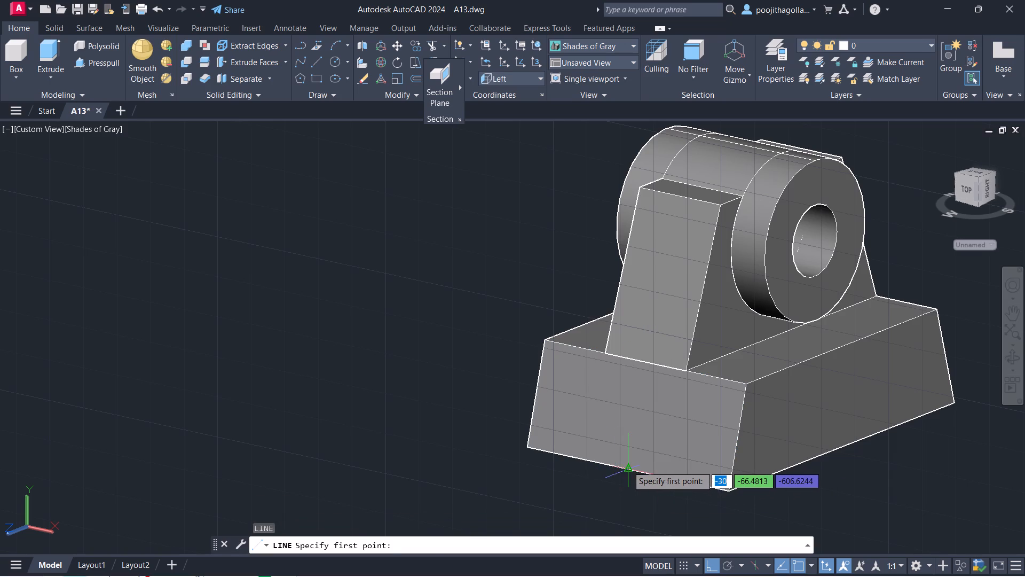
{"action": "left_click", "coordinate": [628, 465]}
{"action": "scroll", "coordinate": [599, 175], "scroll_direction": "up", "scroll_amount": 2}
{"action": "scroll", "coordinate": [599, 175], "scroll_direction": "down", "scroll_amount": 3}
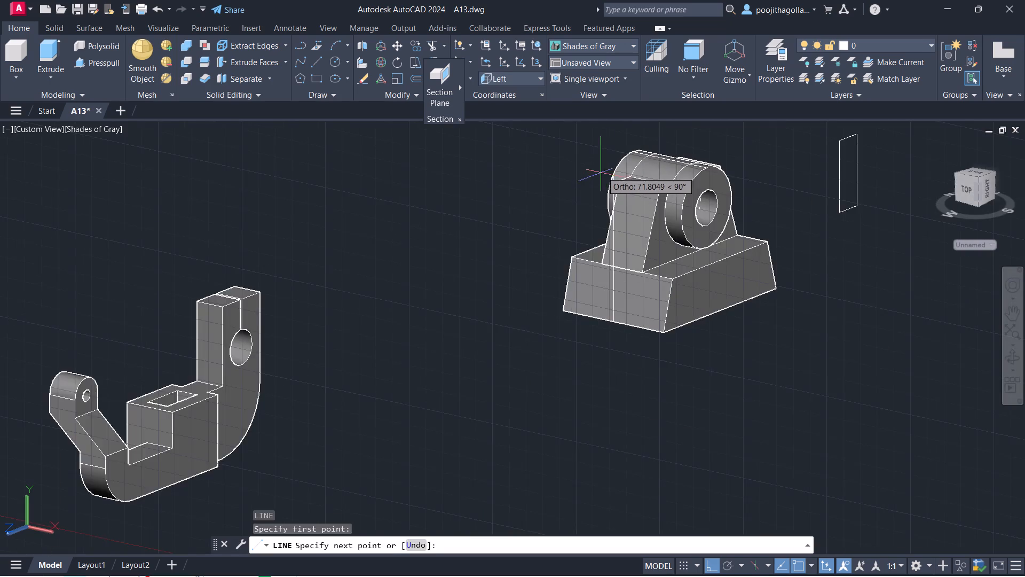
{"action": "middle_click_drag", "start_coordinate": [608, 169], "coordinate": [574, 350]}
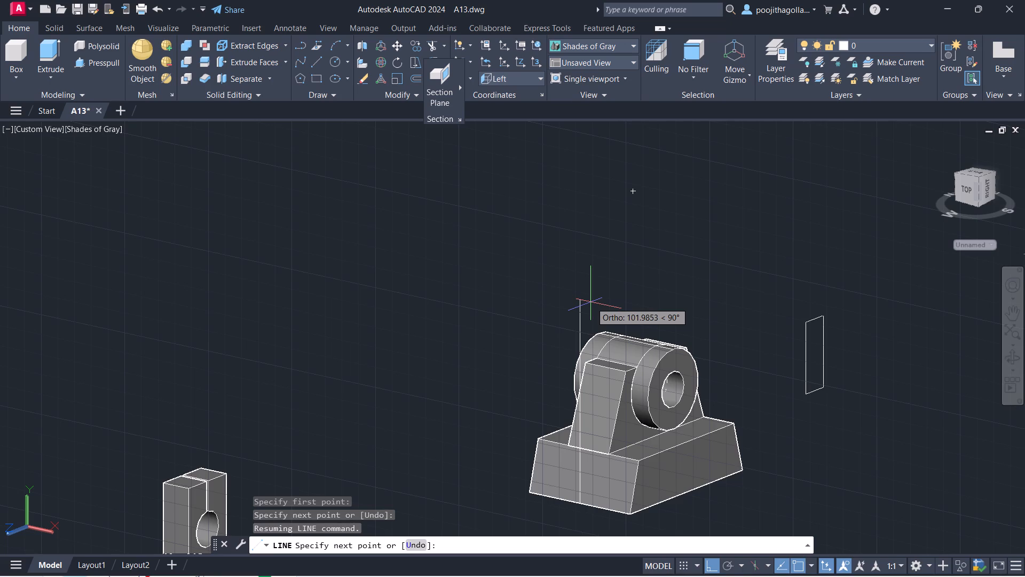
{"action": "middle_click_drag", "start_coordinate": [591, 302], "coordinate": [485, 321], "text": "shift"}
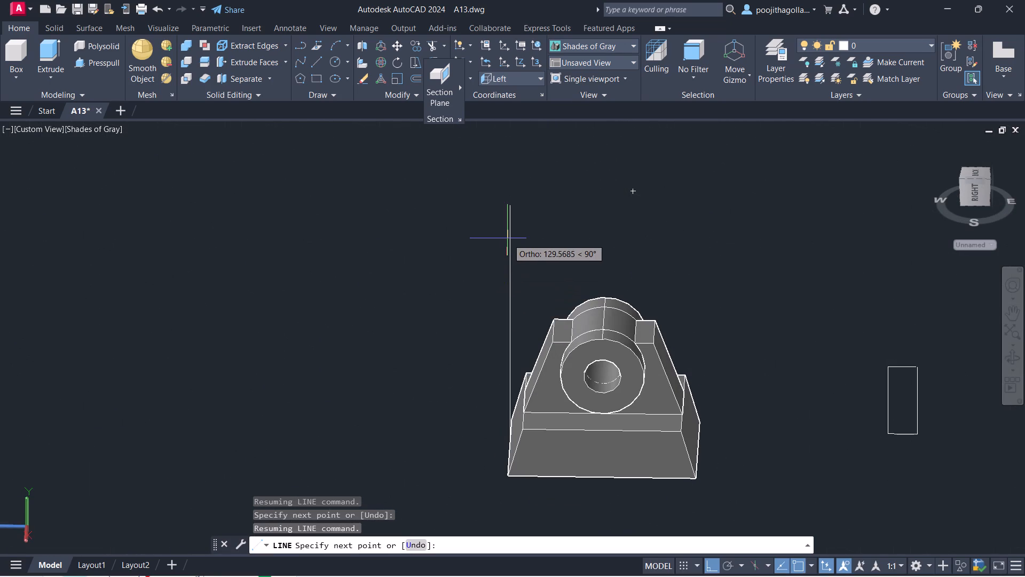
{"action": "type", "text": "45"}
{"action": "key", "text": "Return"}
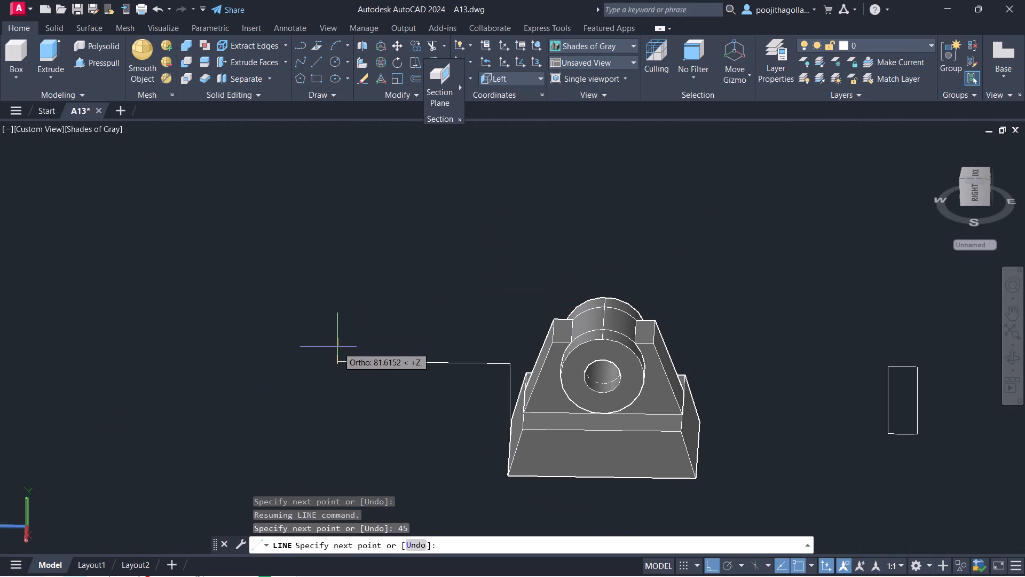
{"action": "key", "text": "Escape"}
Move the separate rectangle near the origin by its top-edge midpoint onto the upper end of the vertical line at the base.
{"action": "scroll", "coordinate": [338, 358], "scroll_direction": "down", "scroll_amount": 2}
{"action": "middle_click_drag", "start_coordinate": [352, 349], "coordinate": [422, 310]}
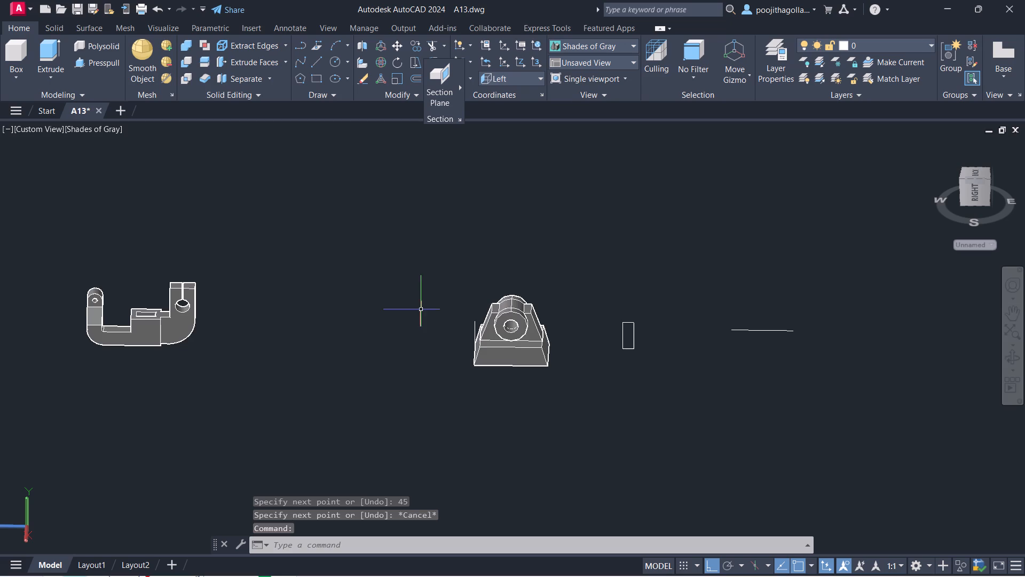
{"action": "scroll", "coordinate": [362, 314], "scroll_direction": "up", "scroll_amount": 1}
{"action": "middle_click_drag", "start_coordinate": [298, 329], "coordinate": [434, 339]}
{"action": "scroll", "coordinate": [433, 338], "scroll_direction": "down", "scroll_amount": 2}
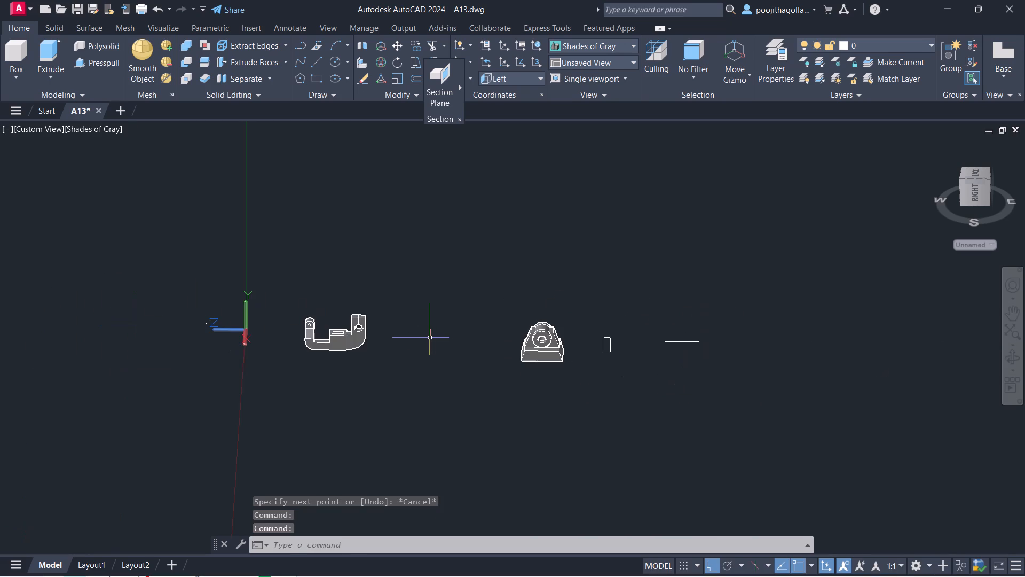
{"action": "scroll", "coordinate": [226, 360], "scroll_direction": "up", "scroll_amount": 3}
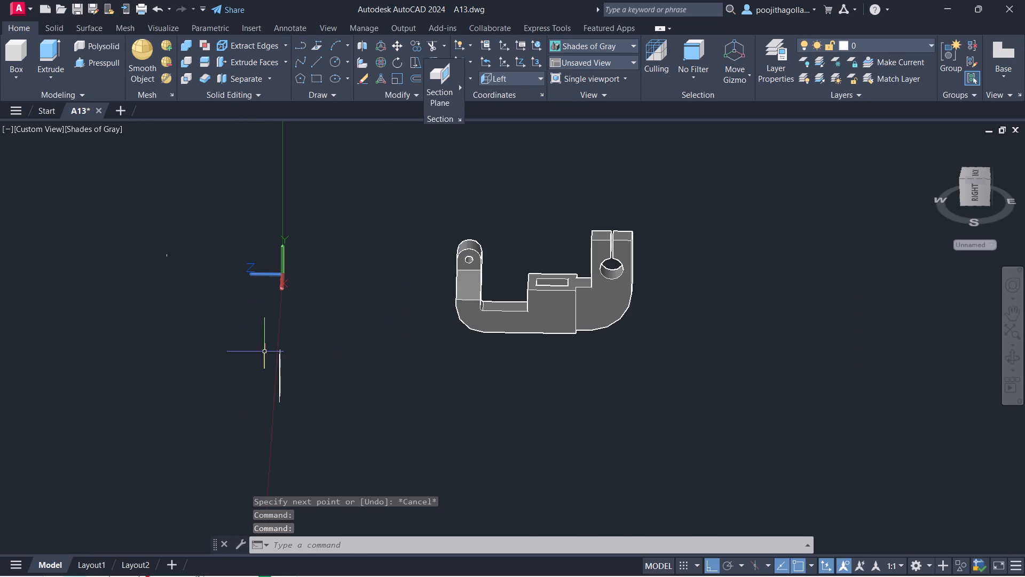
{"action": "middle_click_drag", "start_coordinate": [341, 378], "coordinate": [398, 388], "text": "shift"}
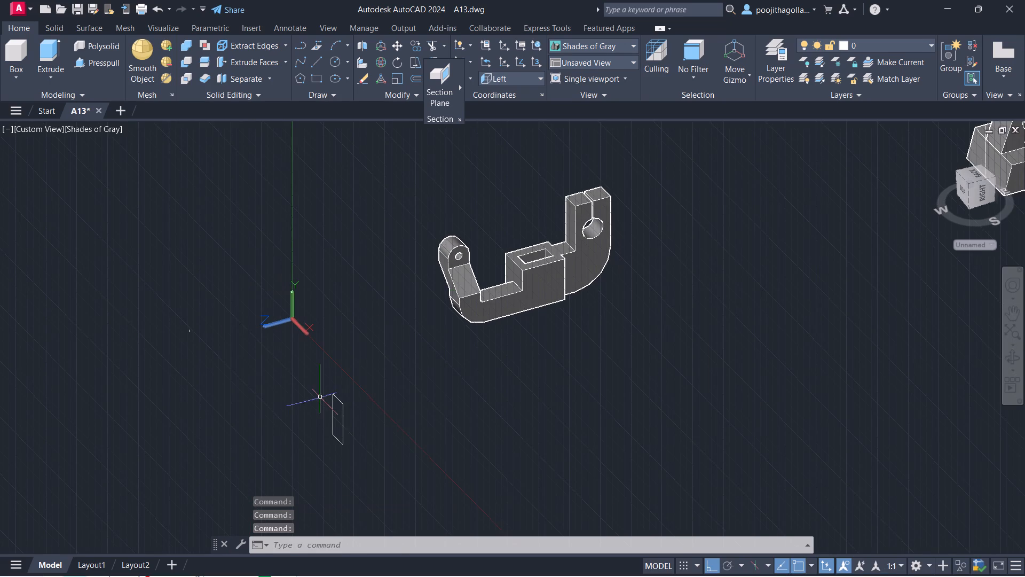
{"action": "scroll", "coordinate": [321, 397], "scroll_direction": "up", "scroll_amount": 2}
{"action": "middle_click_drag", "start_coordinate": [357, 414], "coordinate": [352, 373]}
{"action": "left_click", "coordinate": [367, 359]}
{"action": "left_click", "coordinate": [296, 418]}
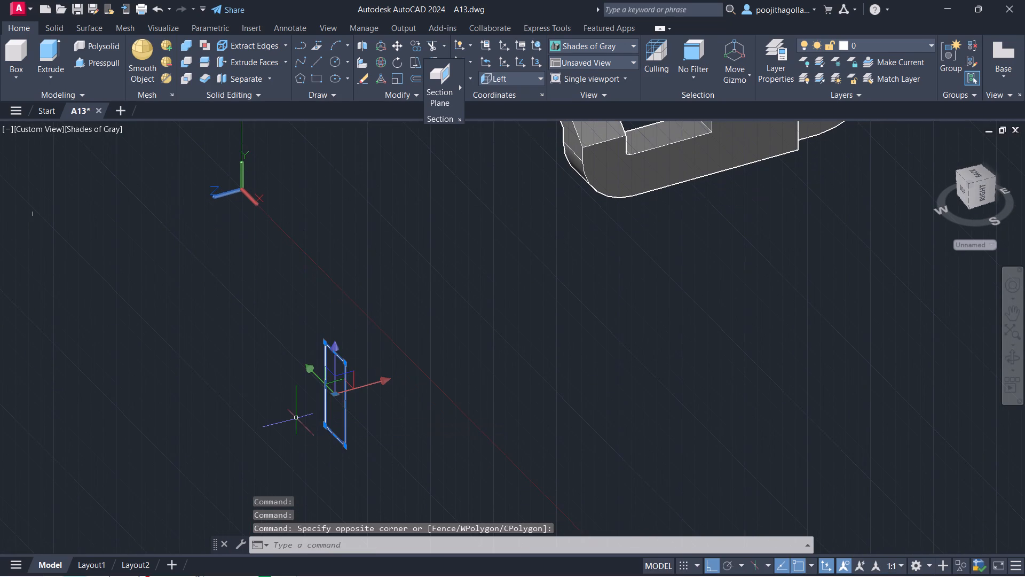
{"action": "key", "text": "m"}
{"action": "key", "text": "Return"}
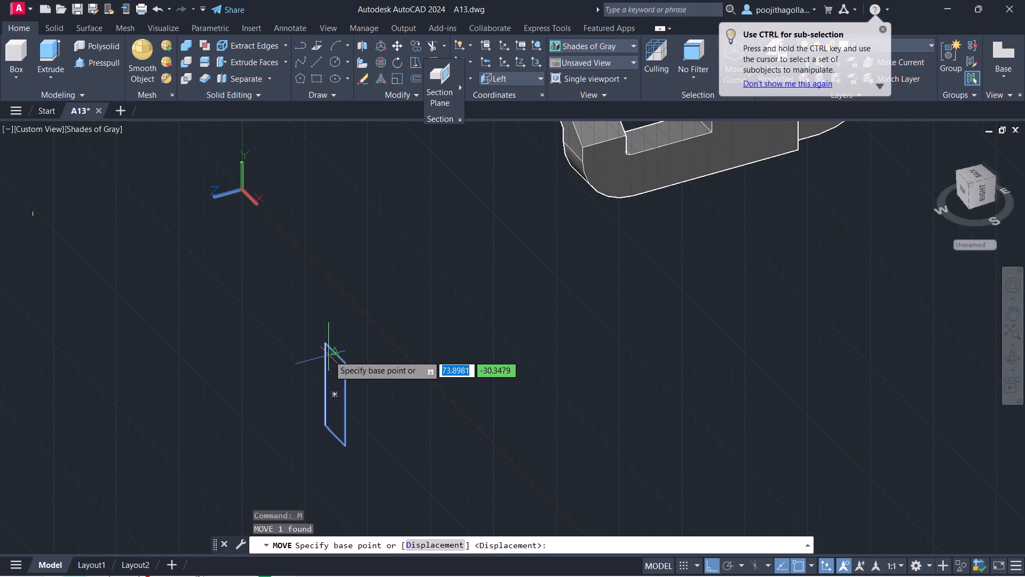
{"action": "left_click", "coordinate": [335, 354]}
{"action": "scroll", "coordinate": [695, 358], "scroll_direction": "down", "scroll_amount": 3}
{"action": "middle_click_drag", "start_coordinate": [764, 346], "coordinate": [155, 412]}
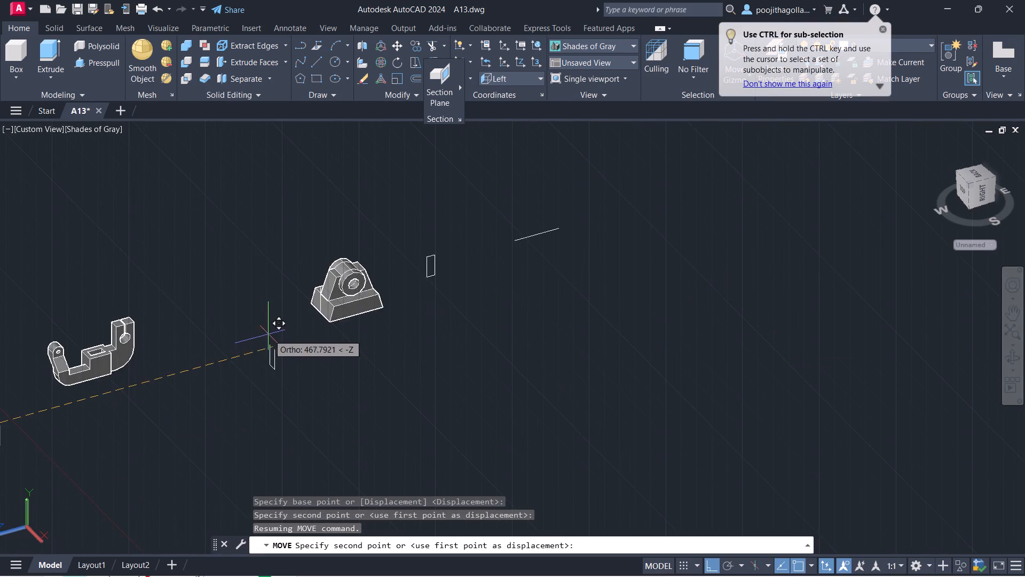
{"action": "scroll", "coordinate": [285, 308], "scroll_direction": "up", "scroll_amount": 4}
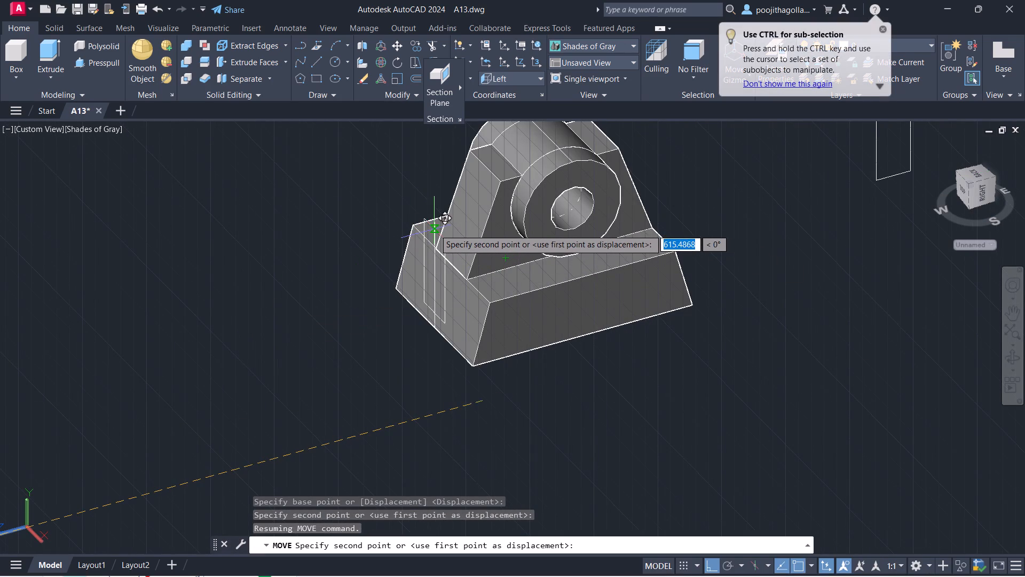
{"action": "scroll", "coordinate": [435, 223], "scroll_direction": "up", "scroll_amount": 4}
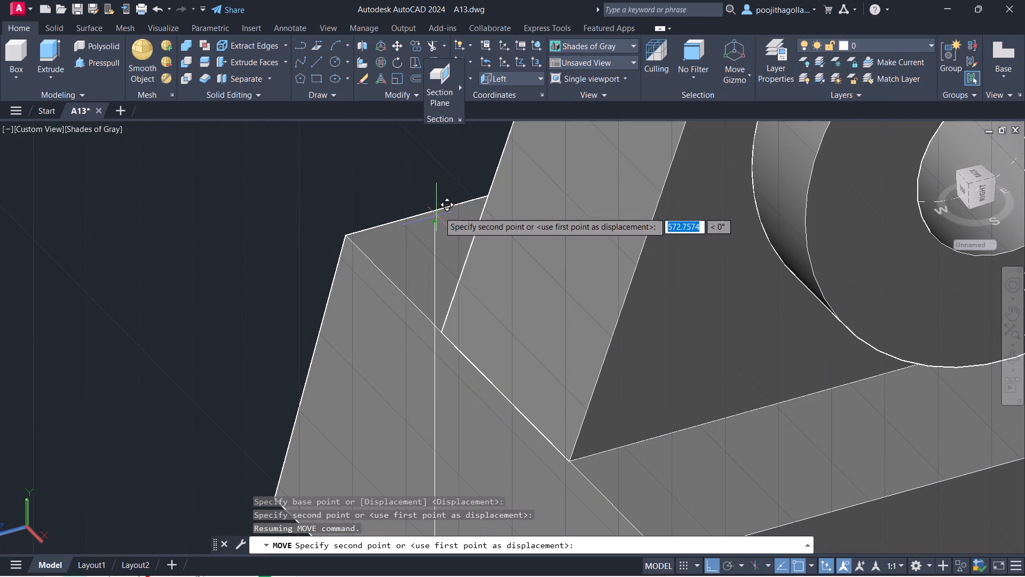
{"action": "left_click", "coordinate": [435, 220]}
{"action": "scroll", "coordinate": [429, 240], "scroll_direction": "down", "scroll_amount": 3}
{"action": "middle_click_drag", "start_coordinate": [475, 303], "coordinate": [435, 276]}
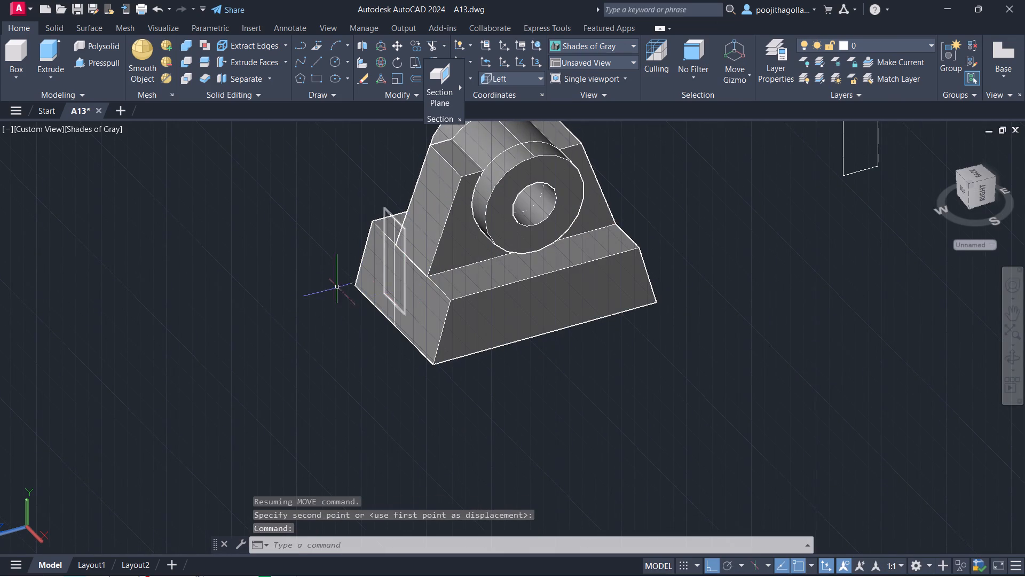
Erase the 45-long vertical line standing at the base's front face.
{"action": "scroll", "coordinate": [390, 250], "scroll_direction": "up", "scroll_amount": 3}
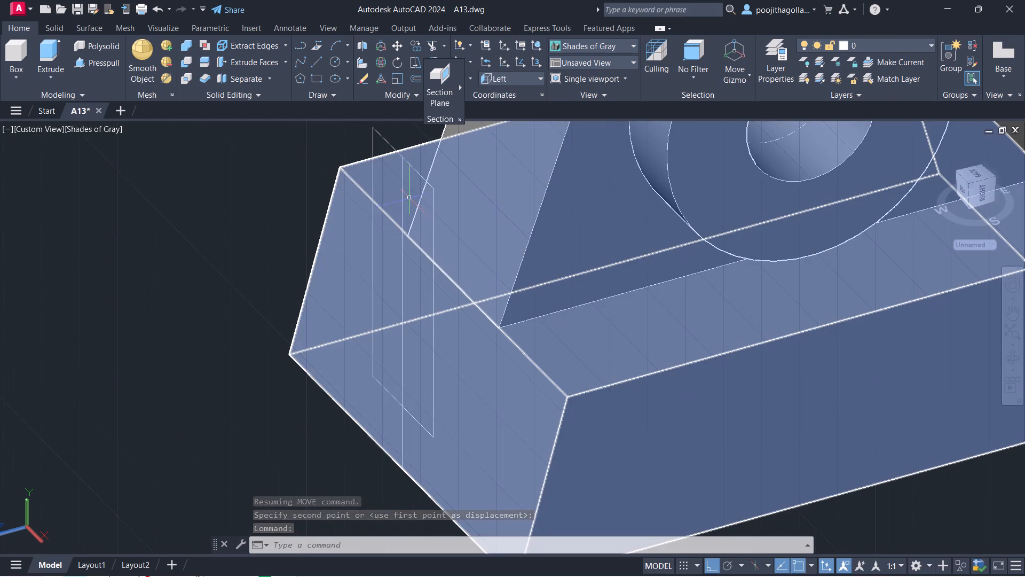
{"action": "left_click", "coordinate": [404, 190]}
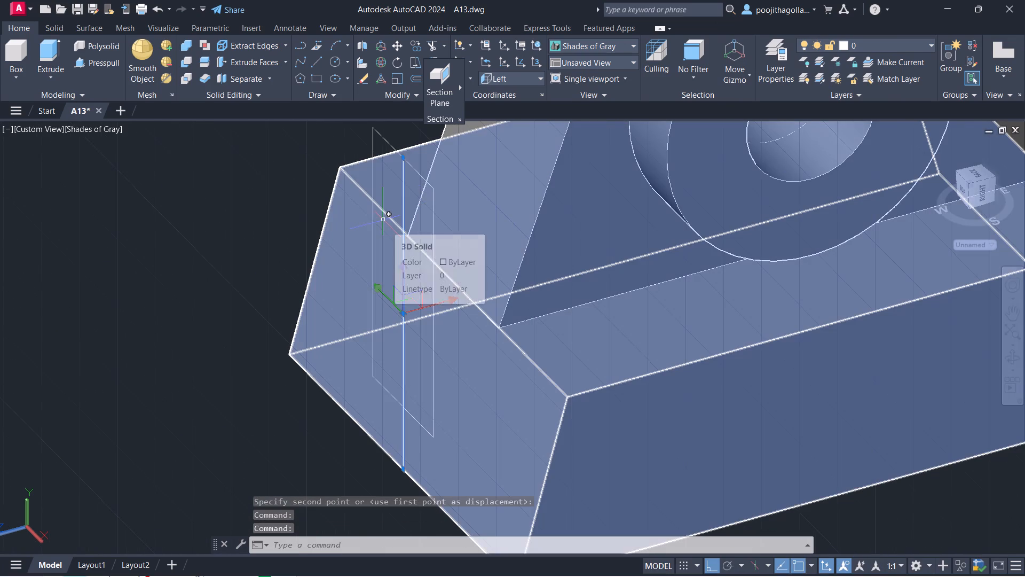
{"action": "key", "text": "Delete"}
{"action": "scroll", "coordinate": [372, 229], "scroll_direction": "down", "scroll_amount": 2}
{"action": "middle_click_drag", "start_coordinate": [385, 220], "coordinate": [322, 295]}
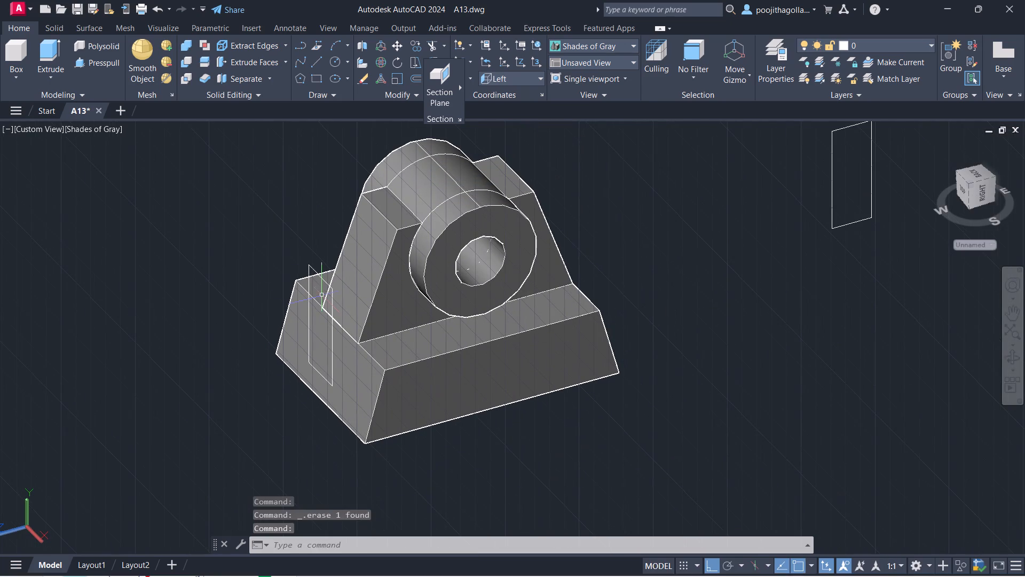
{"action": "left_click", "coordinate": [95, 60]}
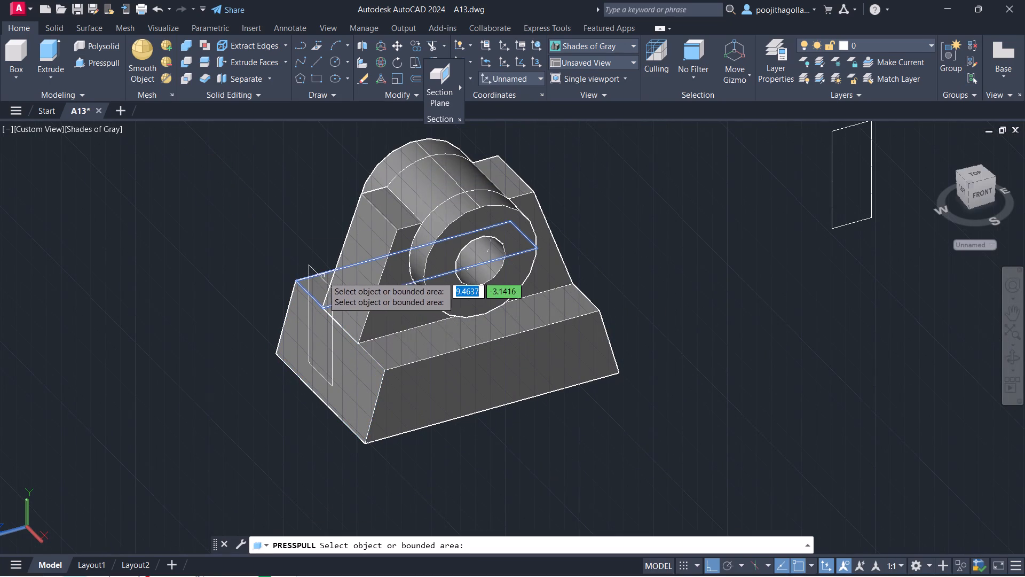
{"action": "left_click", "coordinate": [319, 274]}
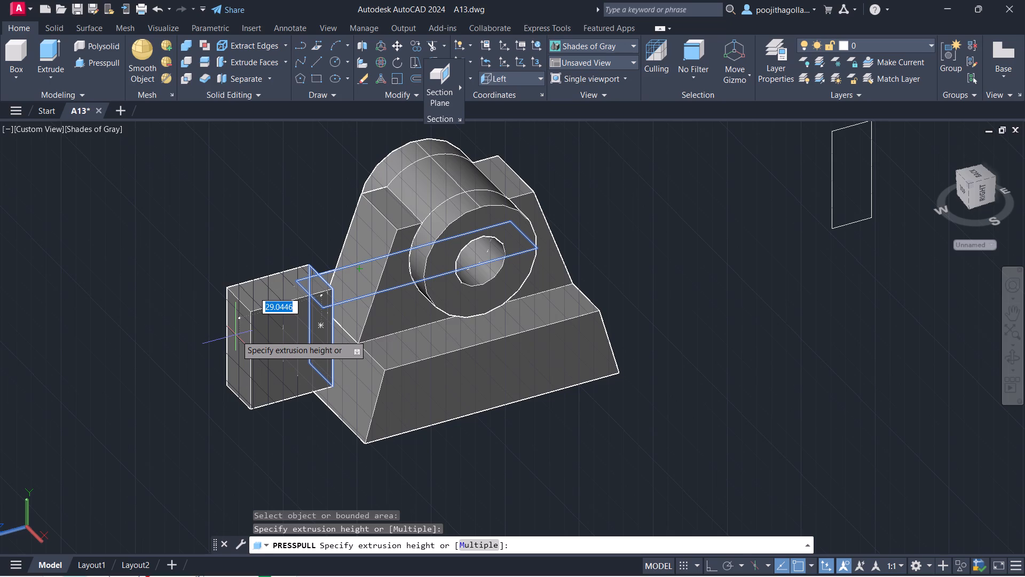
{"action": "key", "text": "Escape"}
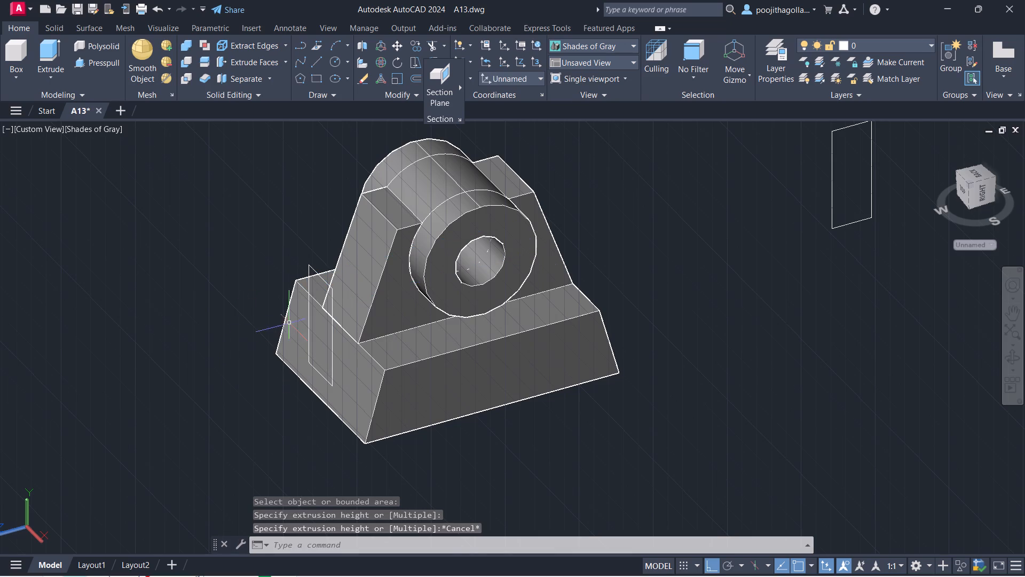
Draw a line up the base's sloped front face from its bottom-edge midpoint to its top-edge midpoint.
{"action": "scroll", "coordinate": [291, 323], "scroll_direction": "up", "scroll_amount": 1}
{"action": "scroll", "coordinate": [357, 339], "scroll_direction": "up", "scroll_amount": 1}
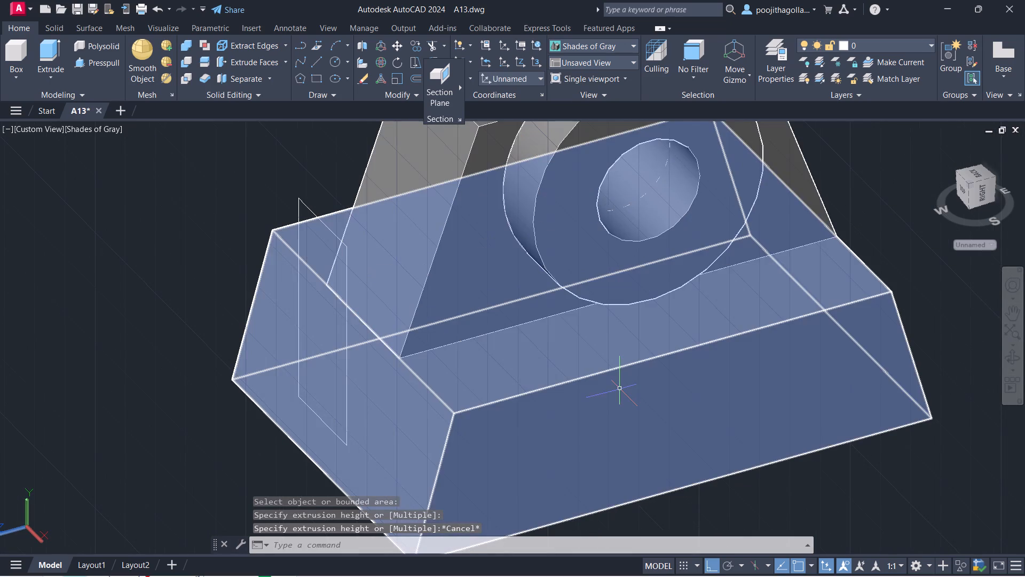
{"action": "middle_click_drag", "start_coordinate": [620, 389], "coordinate": [613, 339], "text": "shift"}
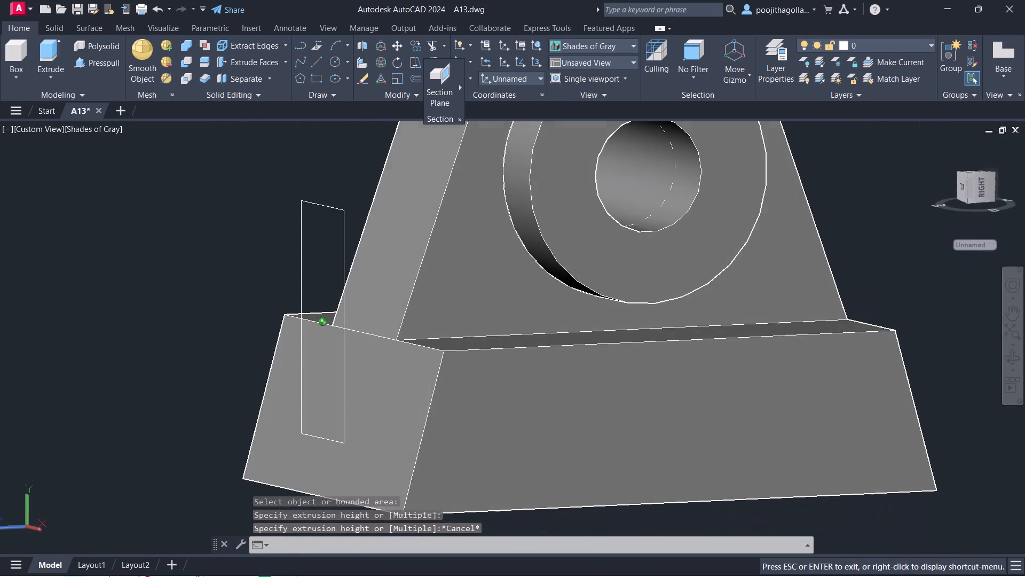
{"action": "middle_click_drag", "start_coordinate": [613, 339], "coordinate": [678, 360], "text": "shift"}
{"action": "middle_click_drag", "start_coordinate": [550, 411], "coordinate": [552, 383]}
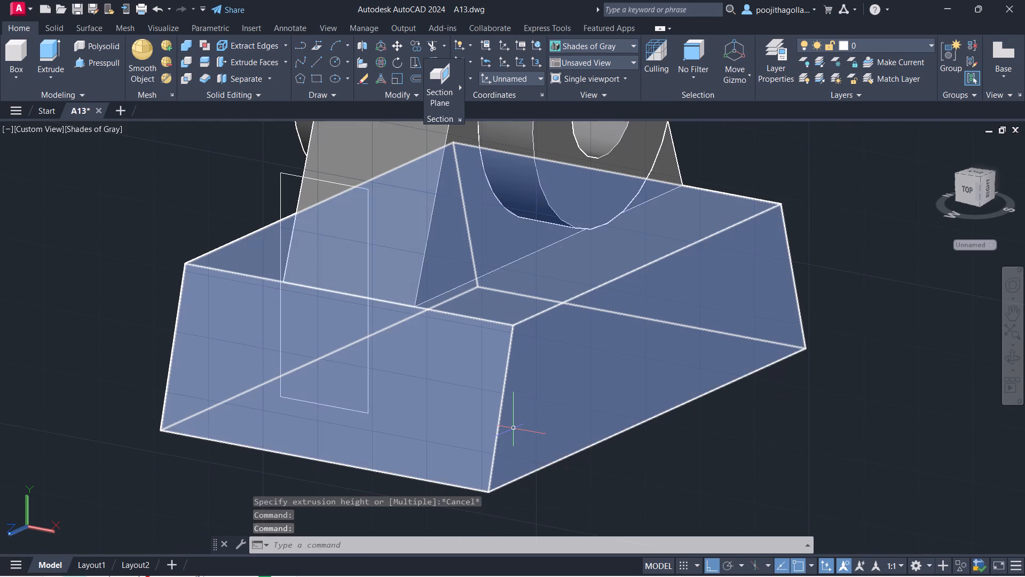
{"action": "key", "text": "l"}
{"action": "key", "text": "Return"}
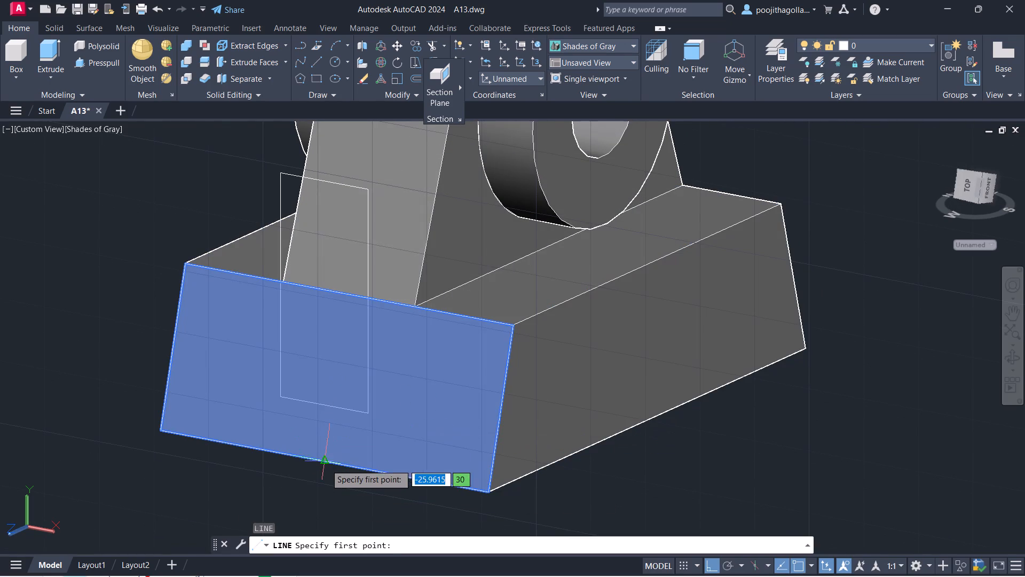
{"action": "left_click", "coordinate": [326, 463]}
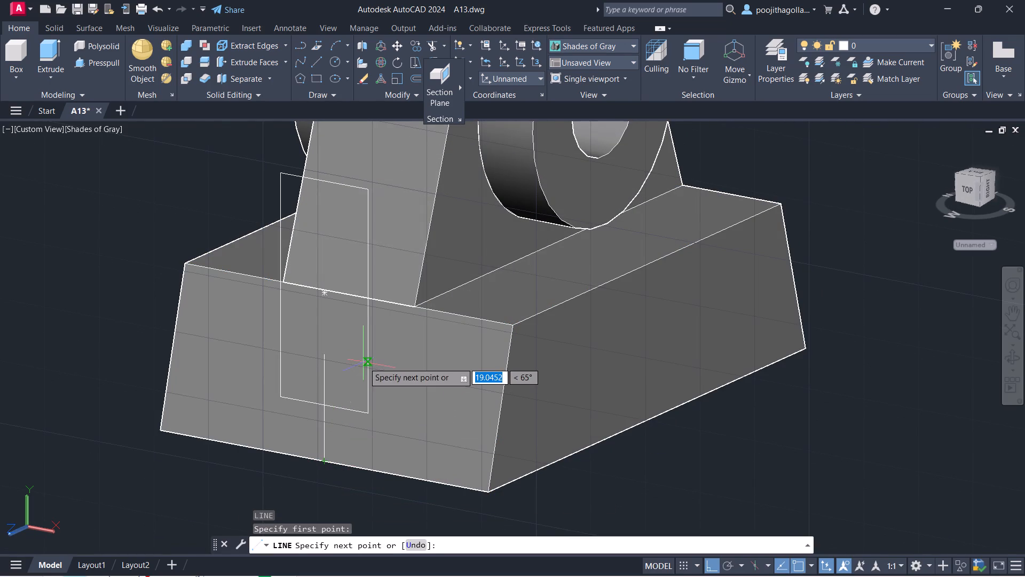
{"action": "left_click", "coordinate": [347, 298]}
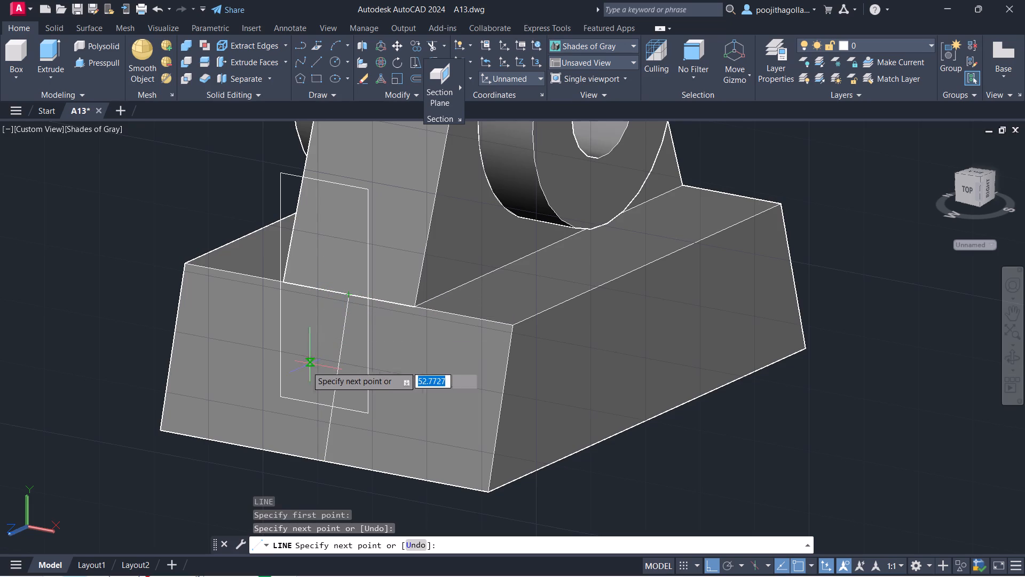
{"action": "key", "text": "Escape"}
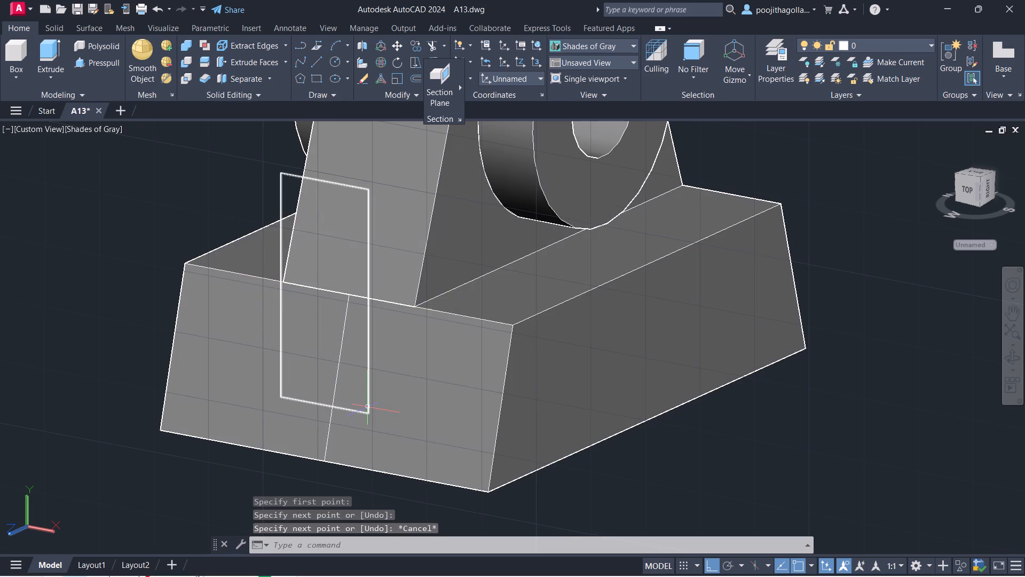
Move the rectangle by its bottom-edge midpoint onto the sloped centre line of the base's front face.
{"action": "left_click", "coordinate": [368, 407]}
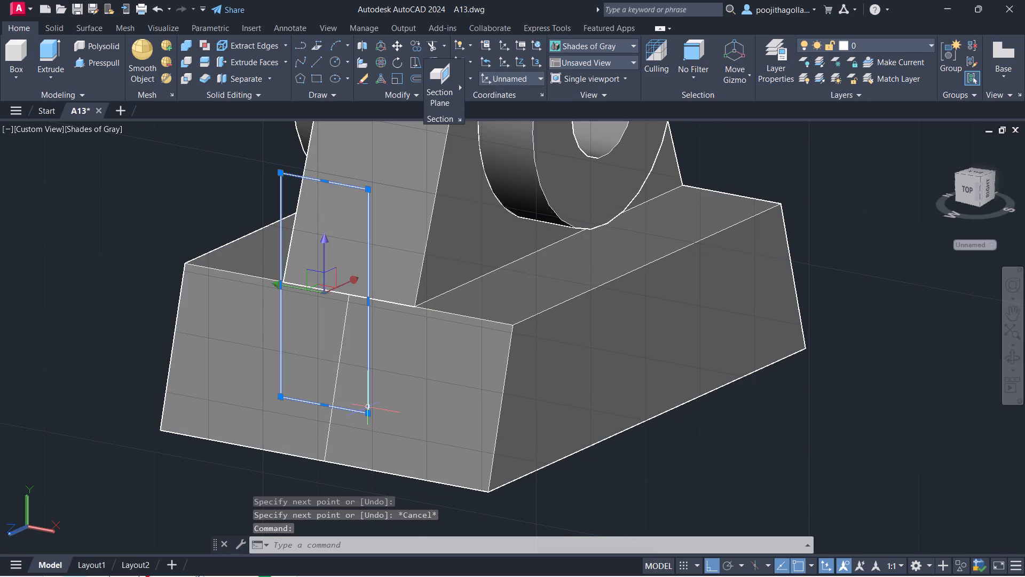
{"action": "scroll", "coordinate": [353, 411], "scroll_direction": "up", "scroll_amount": 3}
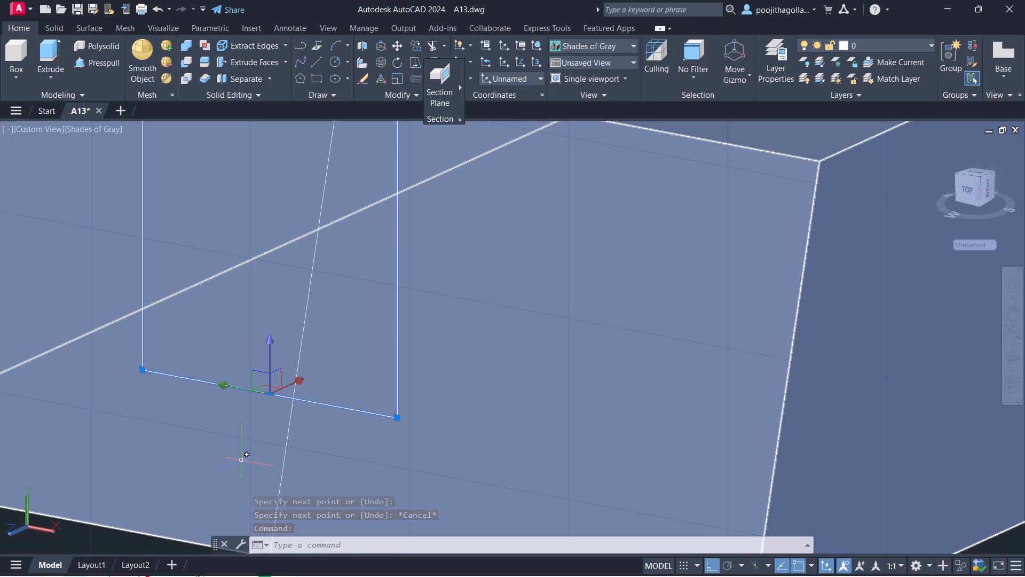
{"action": "key", "text": "m"}
{"action": "key", "text": "Return"}
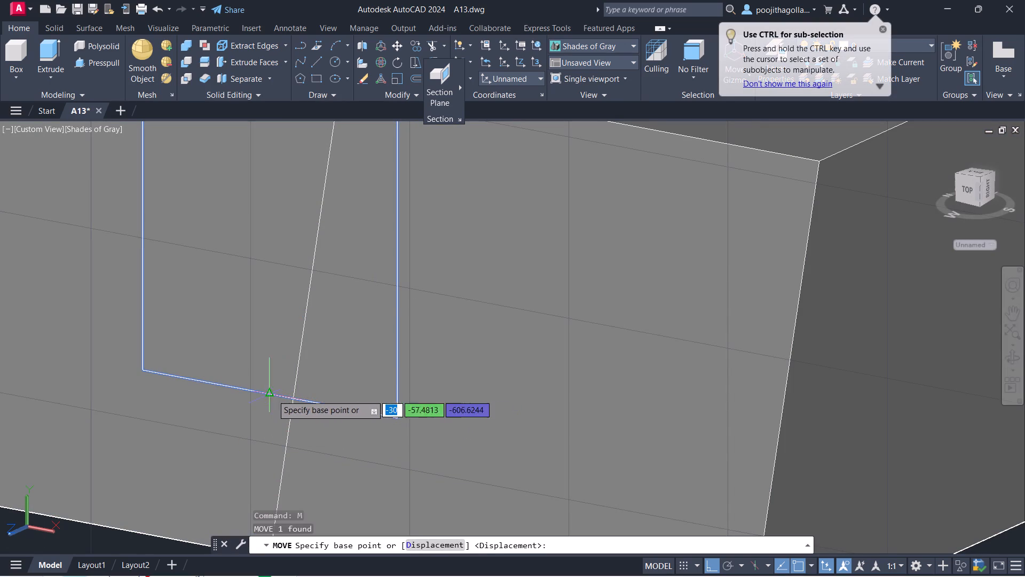
{"action": "left_click", "coordinate": [272, 392]}
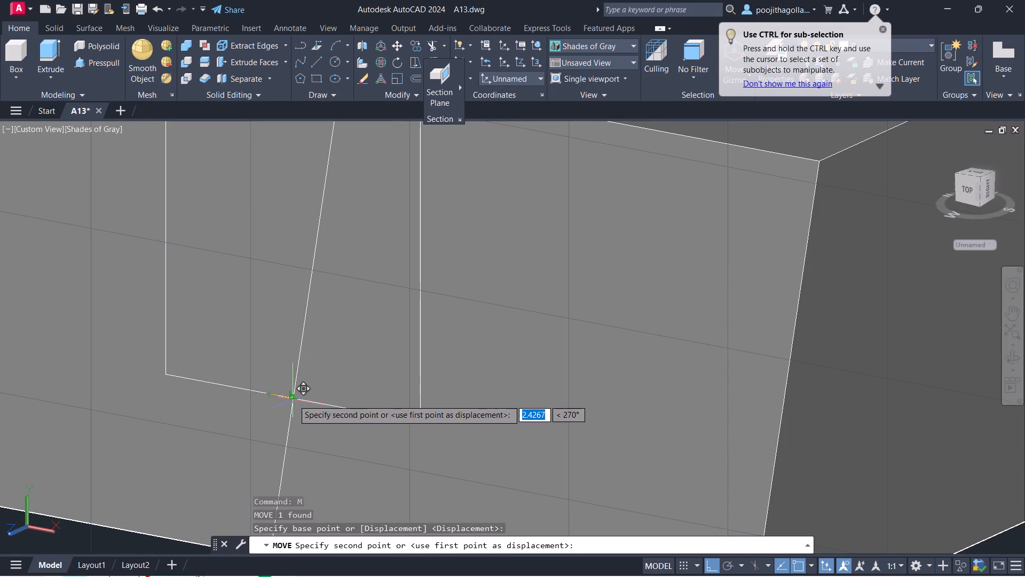
{"action": "left_click", "coordinate": [296, 400]}
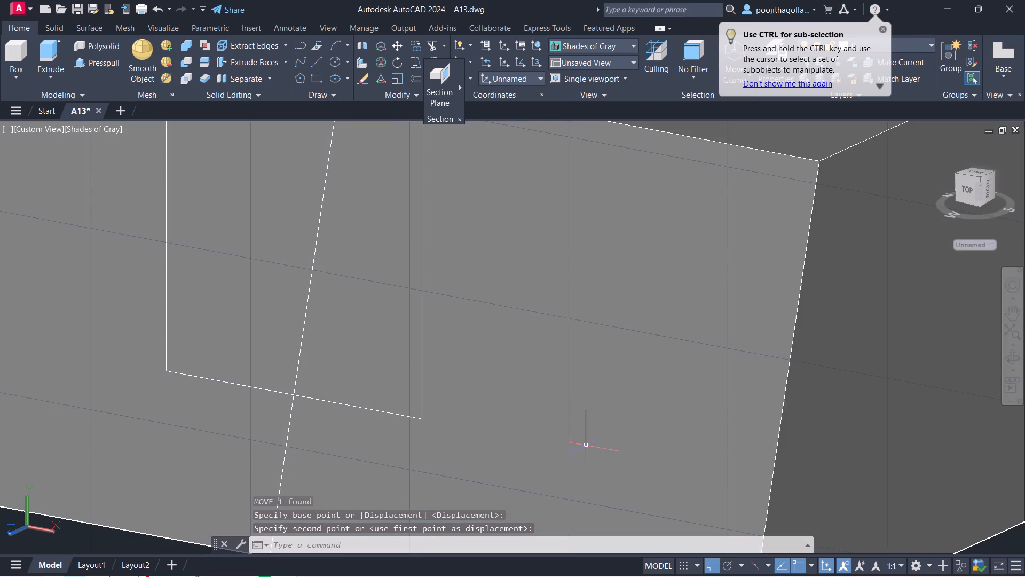
{"action": "middle_click_drag", "start_coordinate": [675, 492], "coordinate": [557, 485], "text": "shift"}
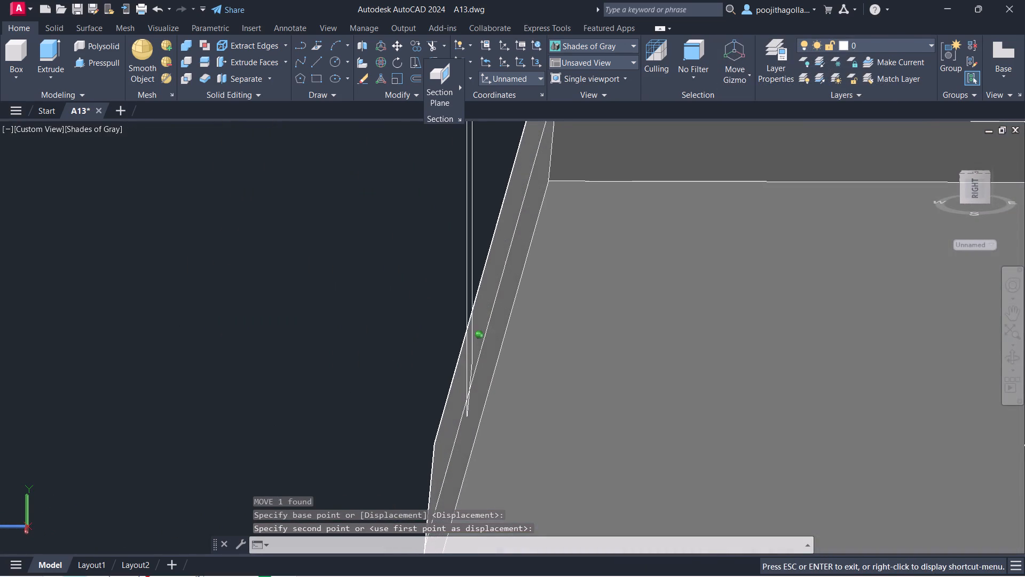
{"action": "middle_click_drag", "start_coordinate": [557, 485], "coordinate": [577, 472], "text": "shift"}
{"action": "middle_click_drag", "start_coordinate": [527, 292], "coordinate": [535, 363]}
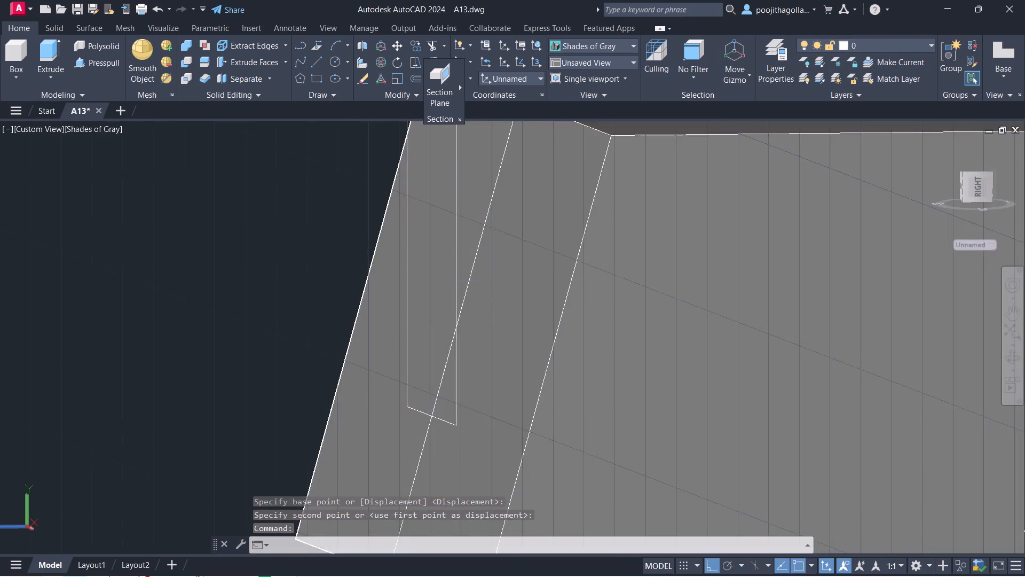
Erase the sloped centre line on the base's front face.
{"action": "middle_click_drag", "start_coordinate": [535, 363], "coordinate": [535, 415]}
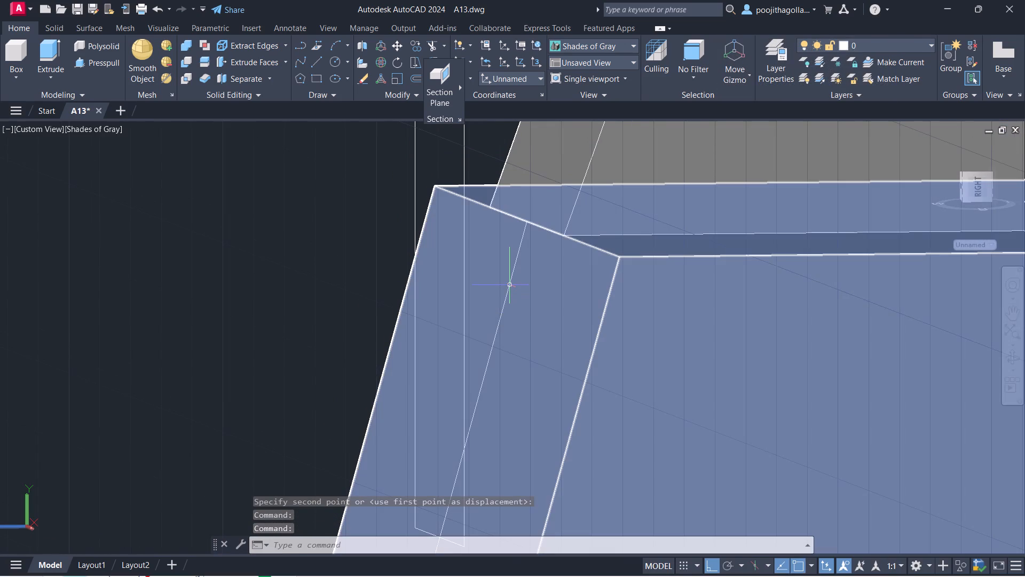
{"action": "scroll", "coordinate": [510, 285], "scroll_direction": "up", "scroll_amount": 4}
{"action": "left_click", "coordinate": [510, 276]}
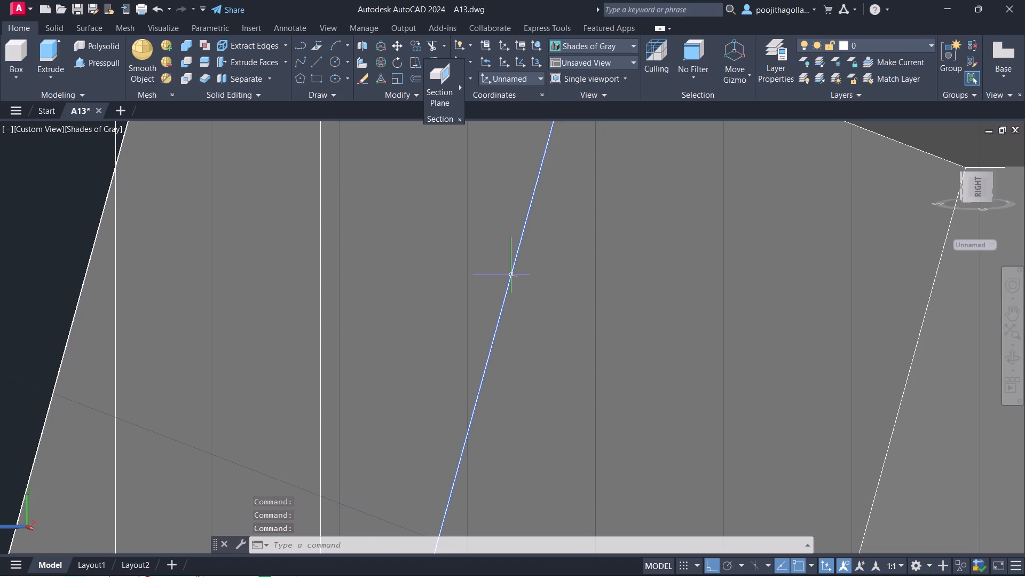
{"action": "key", "text": "Delete"}
Presspull the rectangle at the base's sloped face into a block whose top reaches the upright's sloped face.
{"action": "scroll", "coordinate": [513, 299], "scroll_direction": "down", "scroll_amount": 5}
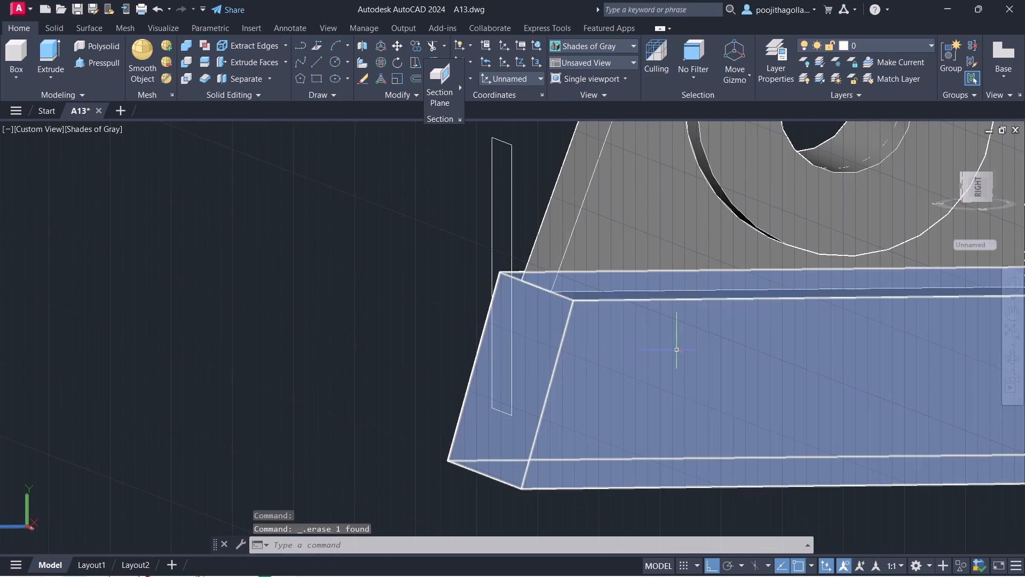
{"action": "scroll", "coordinate": [675, 359], "scroll_direction": "down", "scroll_amount": 1}
{"action": "middle_click_drag", "start_coordinate": [675, 378], "coordinate": [506, 412]}
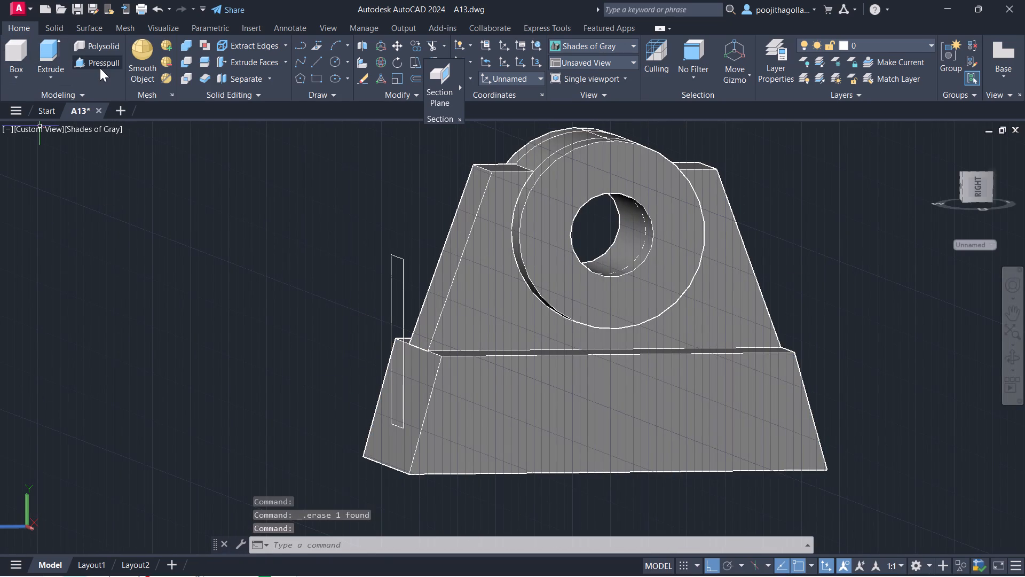
{"action": "left_click", "coordinate": [100, 68]}
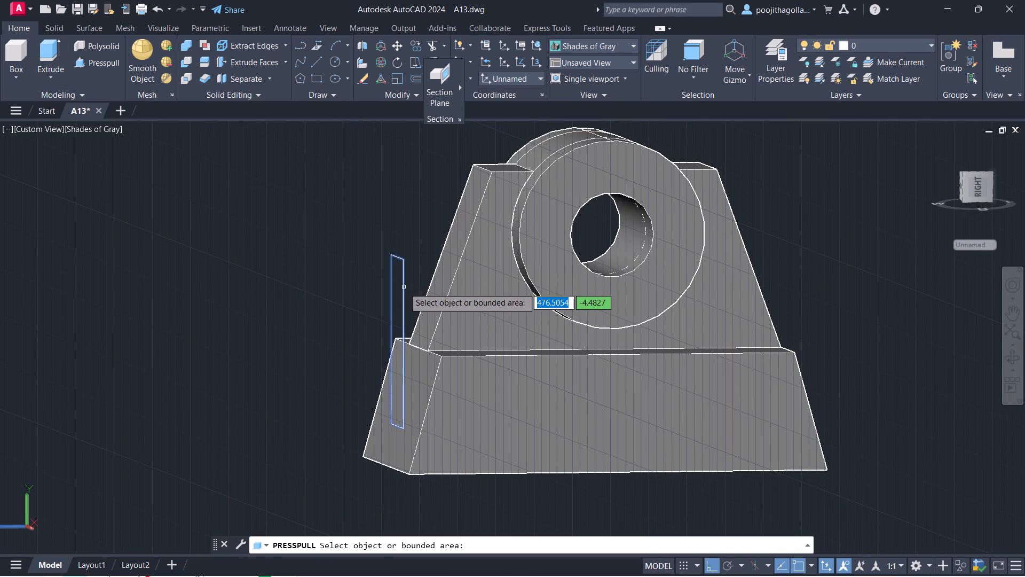
{"action": "left_click", "coordinate": [404, 287]}
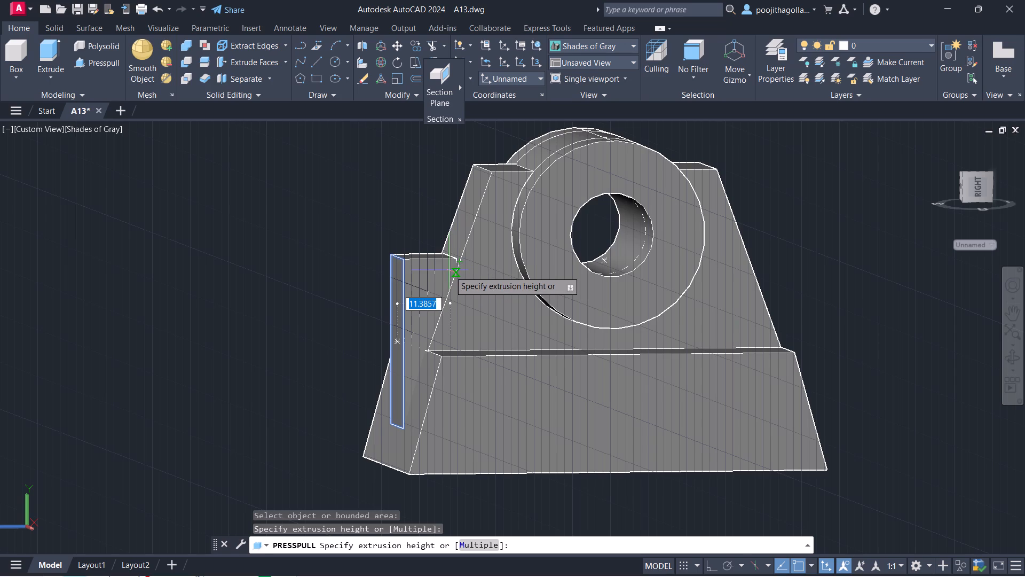
{"action": "scroll", "coordinate": [450, 271], "scroll_direction": "up", "scroll_amount": 3}
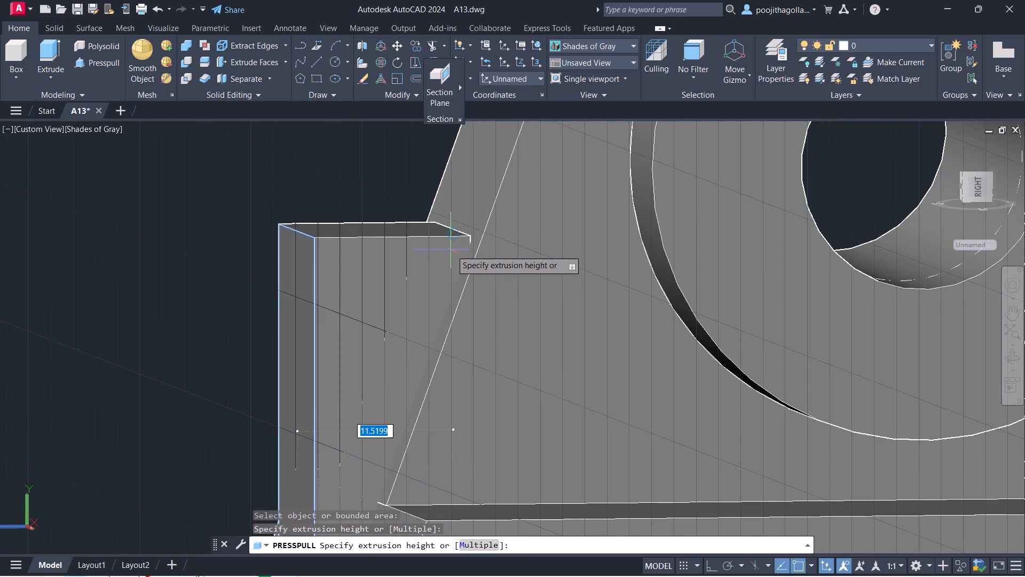
{"action": "middle_click_drag", "start_coordinate": [464, 255], "coordinate": [423, 272], "text": "shift"}
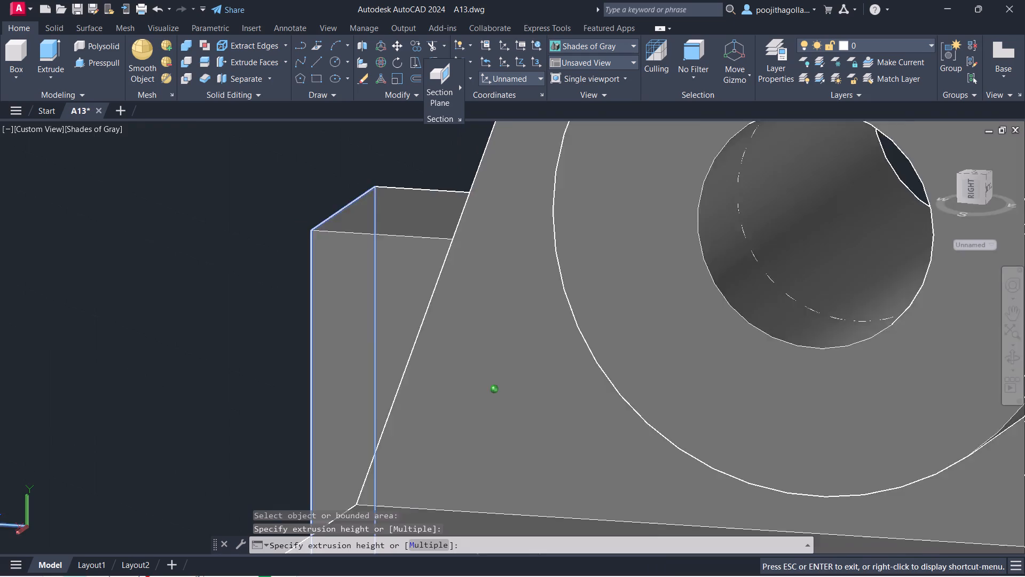
{"action": "middle_click_drag", "start_coordinate": [423, 272], "coordinate": [438, 299], "text": "shift"}
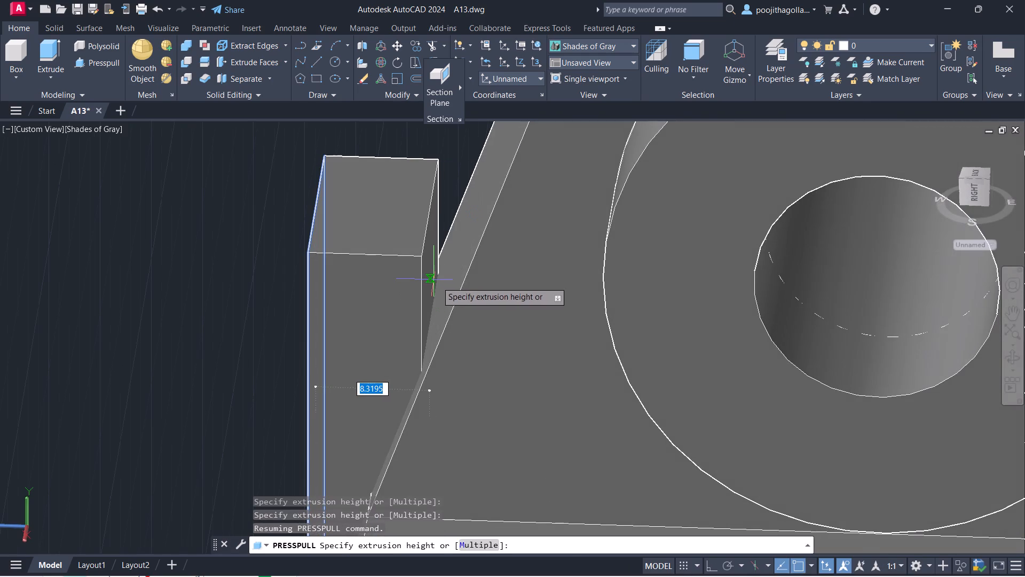
{"action": "middle_click_drag", "start_coordinate": [447, 294], "coordinate": [474, 333], "text": "shift"}
{"action": "left_click", "coordinate": [495, 301]}
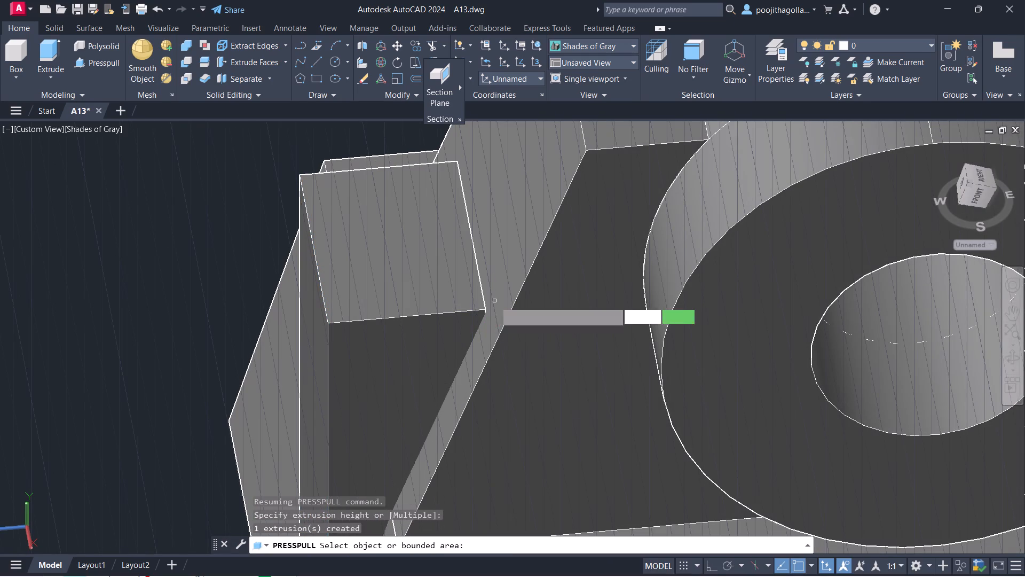
{"action": "key", "text": "Escape"}
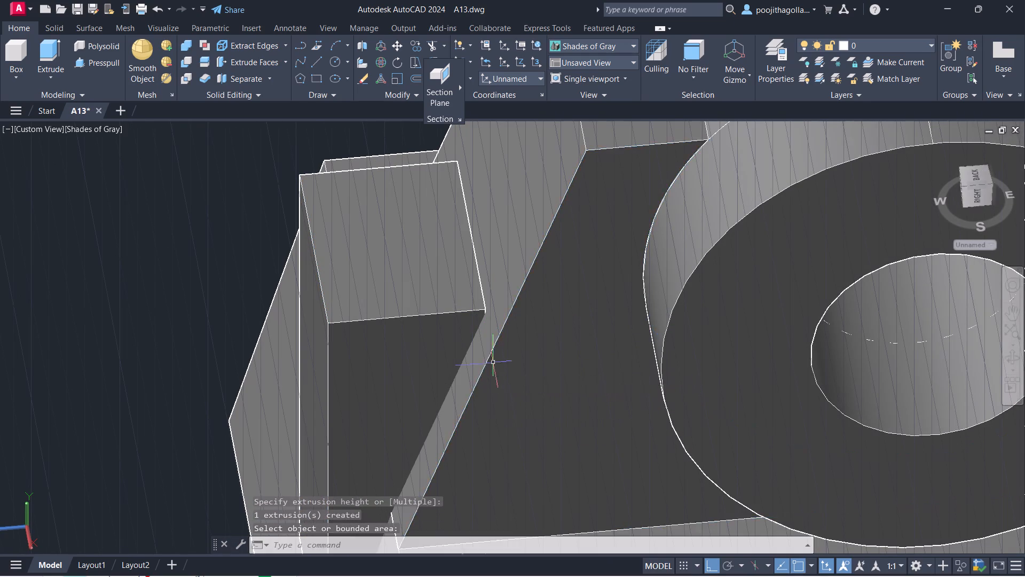
Examine from several sides how the new block meets the base and the upright.
{"action": "scroll", "coordinate": [708, 405], "scroll_direction": "down", "scroll_amount": 2}
{"action": "middle_click_drag", "start_coordinate": [701, 423], "coordinate": [561, 315]}
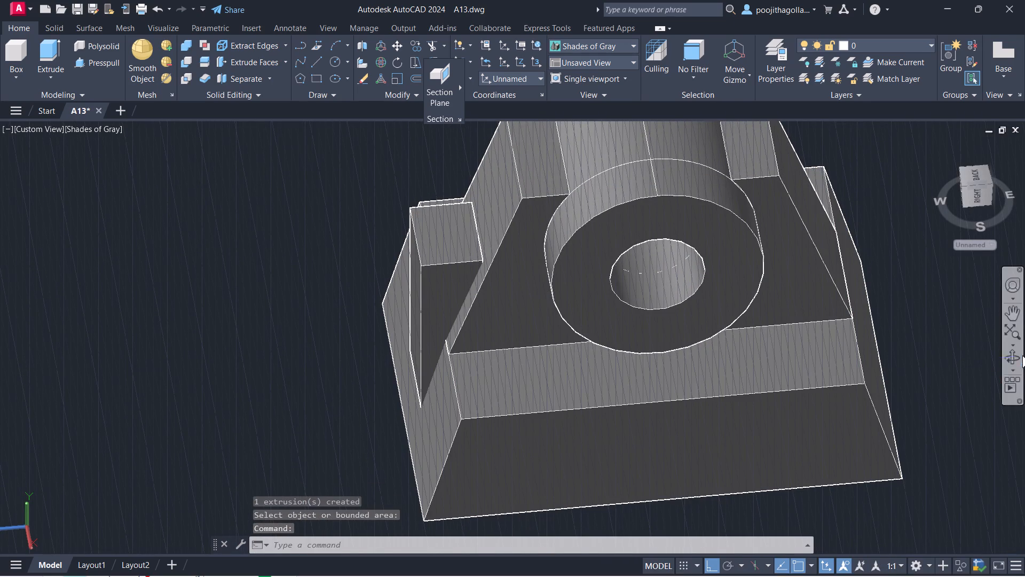
{"action": "left_click", "coordinate": [1013, 360]}
{"action": "left_click_drag", "start_coordinate": [898, 393], "coordinate": [897, 393]}
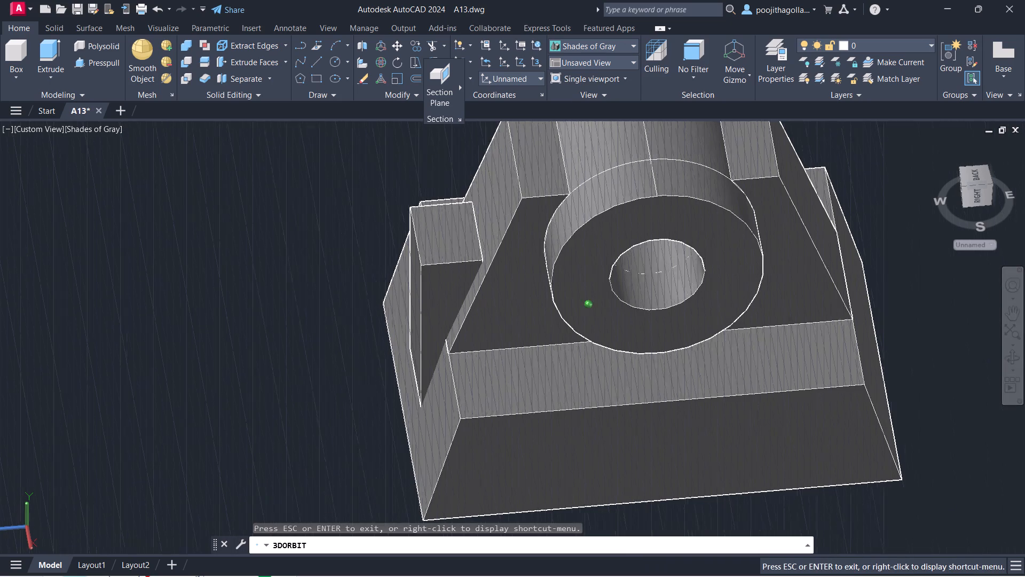
{"action": "left_click_drag", "start_coordinate": [897, 393], "coordinate": [828, 360]}
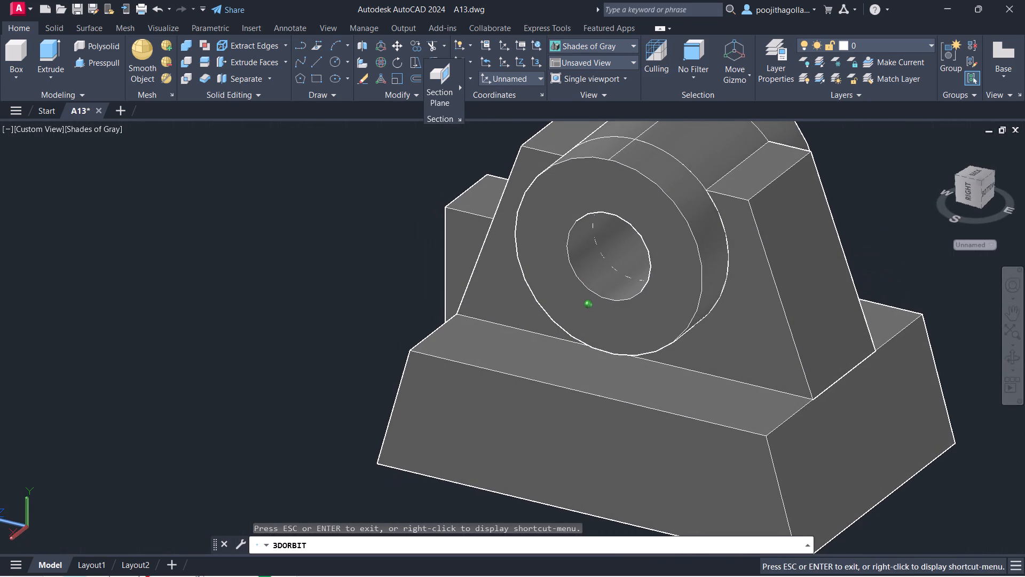
{"action": "left_click_drag", "start_coordinate": [828, 360], "coordinate": [885, 370]}
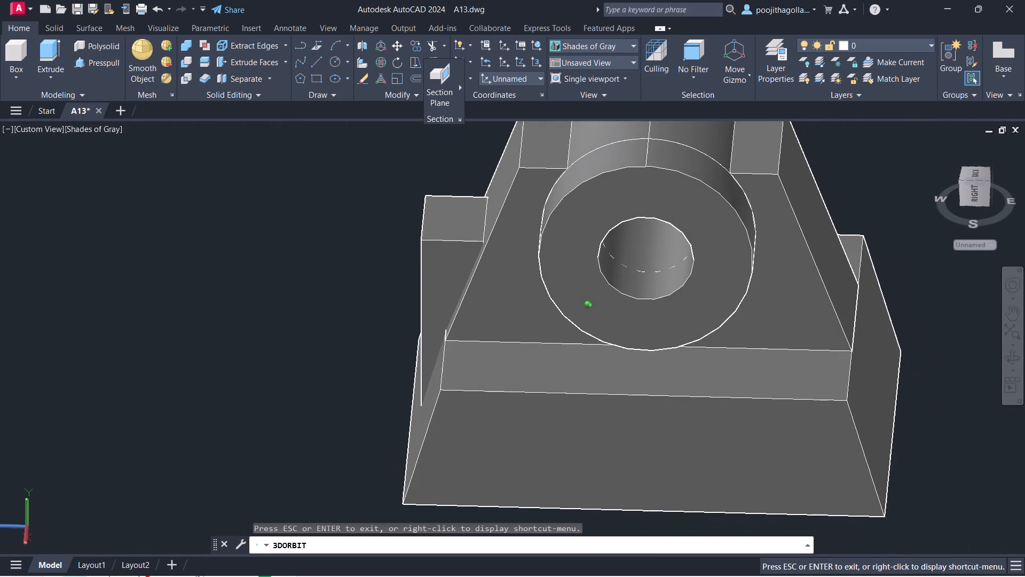
{"action": "left_click_drag", "start_coordinate": [885, 370], "coordinate": [888, 370]}
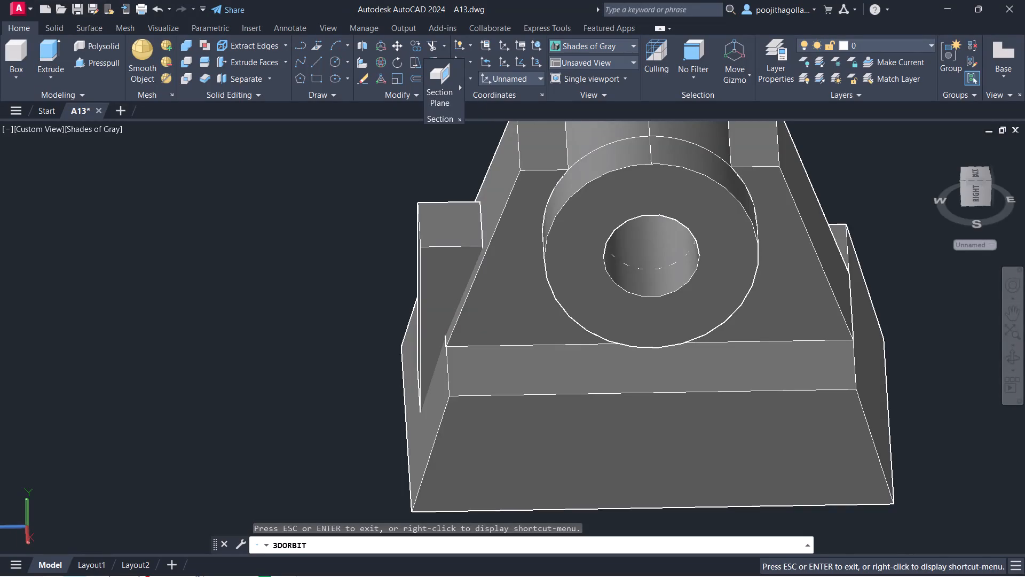
{"action": "left_click_drag", "start_coordinate": [340, 440], "coordinate": [460, 439]}
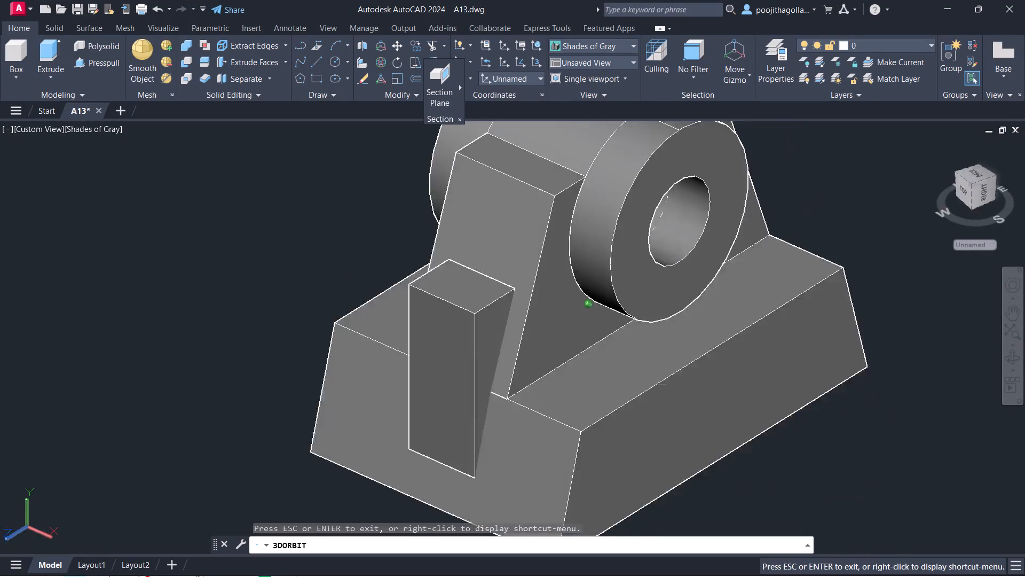
{"action": "left_click_drag", "start_coordinate": [460, 439], "coordinate": [362, 402]}
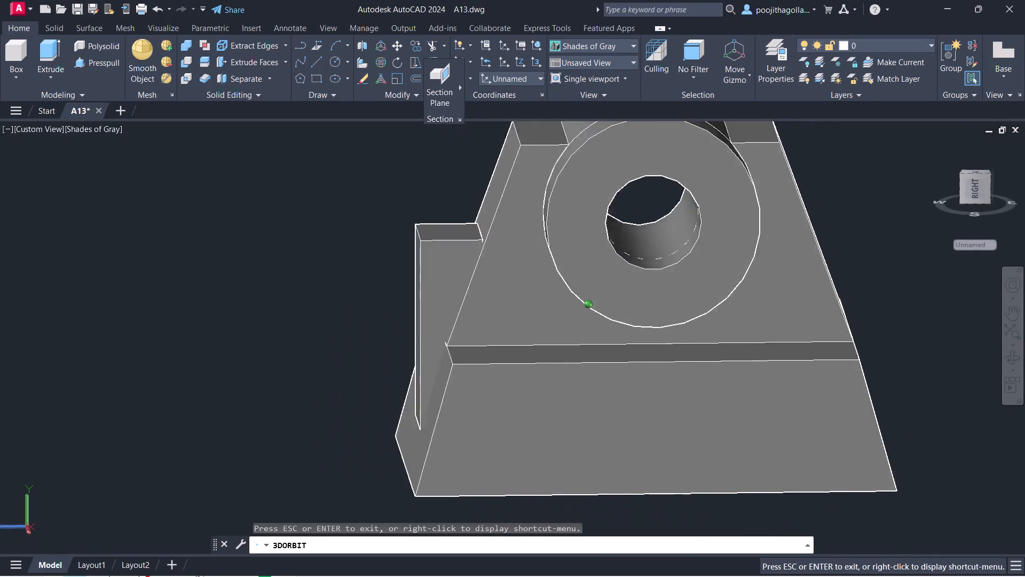
{"action": "left_click_drag", "start_coordinate": [362, 402], "coordinate": [360, 393]}
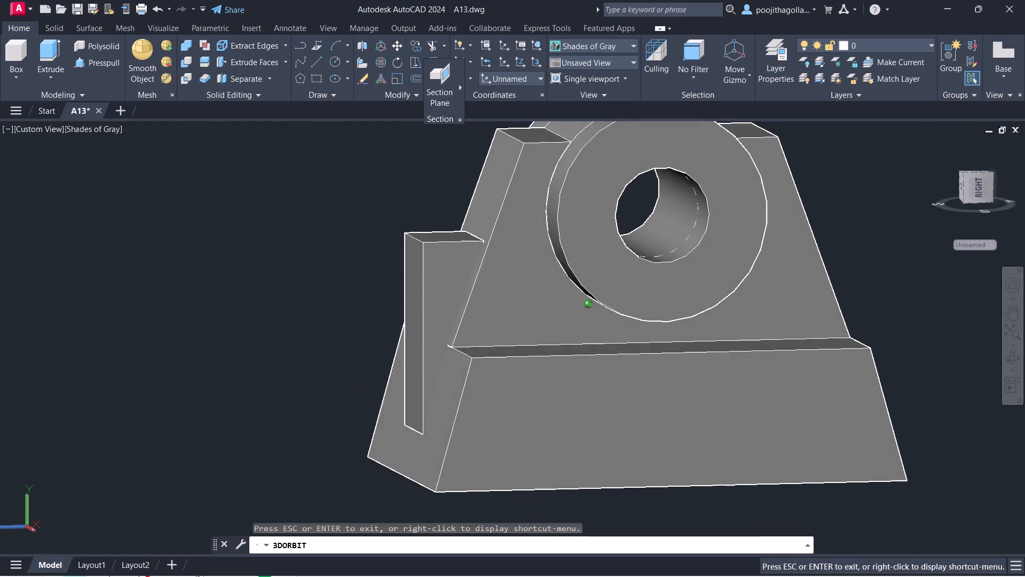
{"action": "left_click_drag", "start_coordinate": [360, 393], "coordinate": [355, 385]}
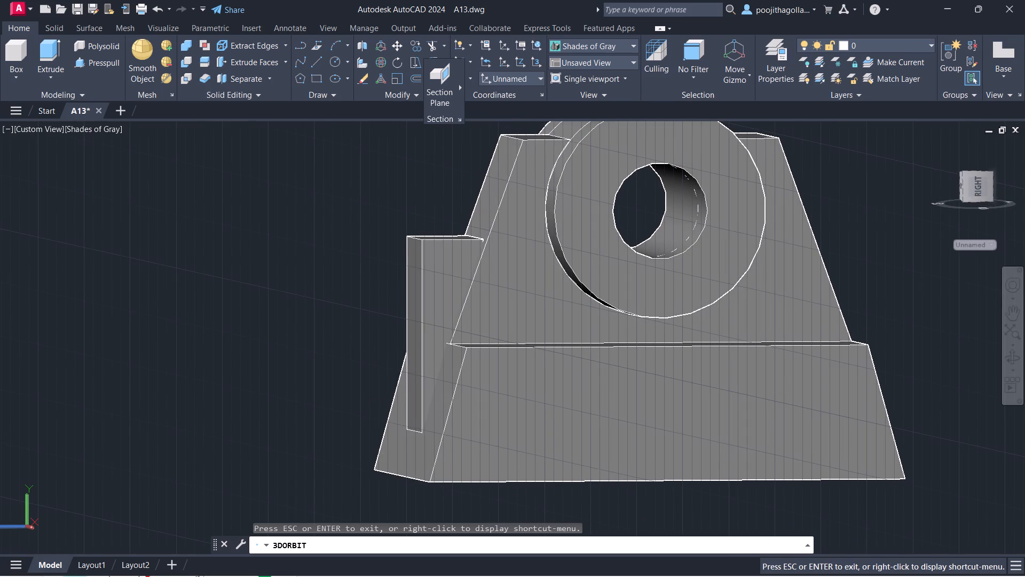
{"action": "middle_click_drag", "start_coordinate": [660, 372], "coordinate": [589, 401]}
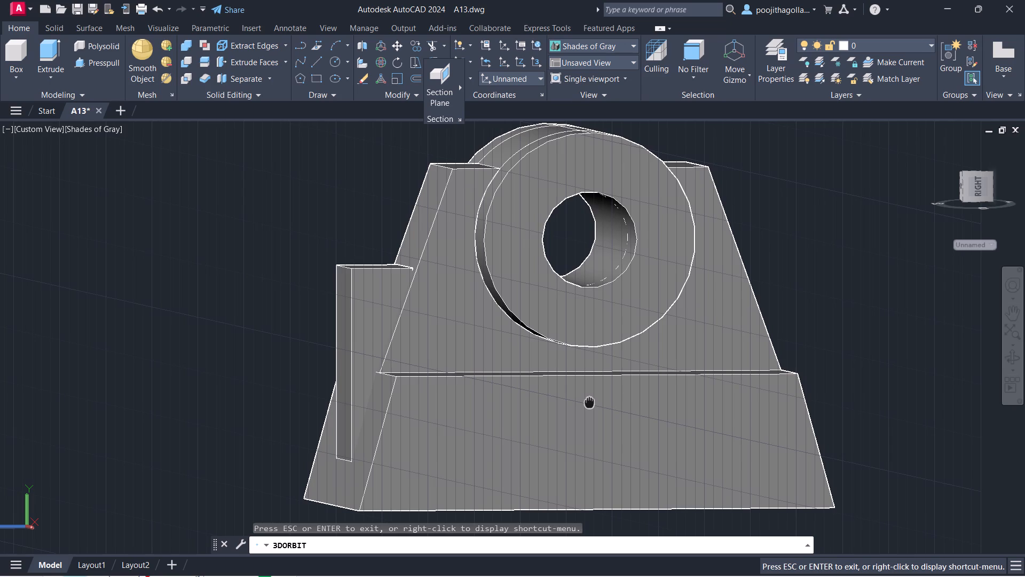
{"action": "key", "text": "Escape"}
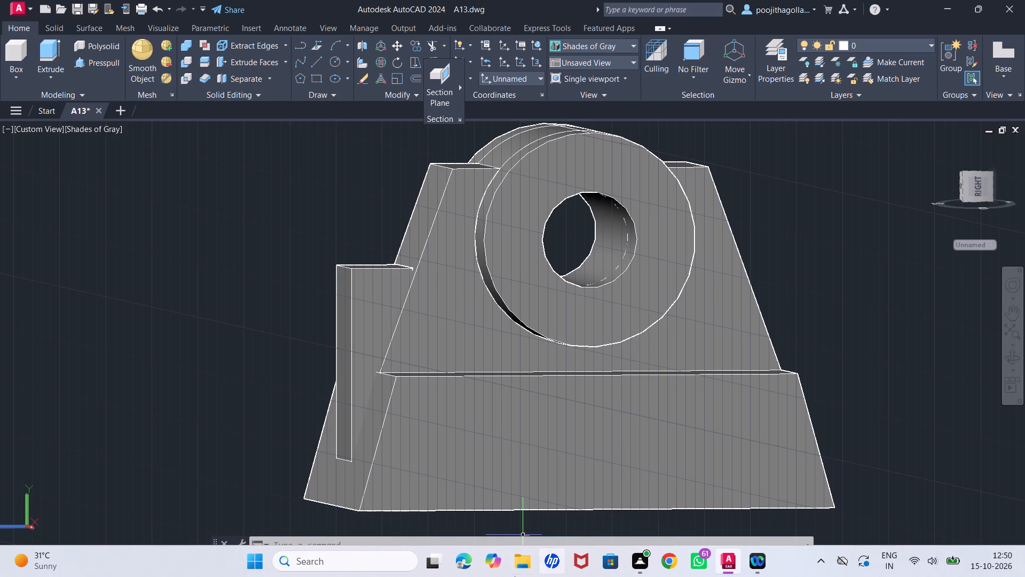
Set the model view to Front.
{"action": "scroll", "coordinate": [556, 431], "scroll_direction": "down", "scroll_amount": 1}
{"action": "middle_click_drag", "start_coordinate": [636, 431], "coordinate": [557, 416]}
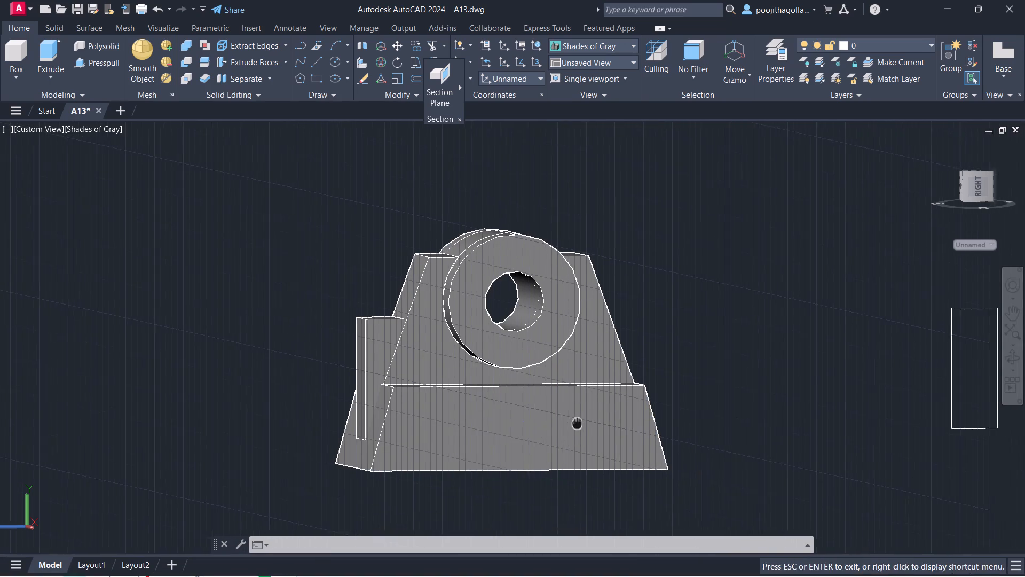
{"action": "middle_click_drag", "start_coordinate": [557, 416], "coordinate": [548, 410]}
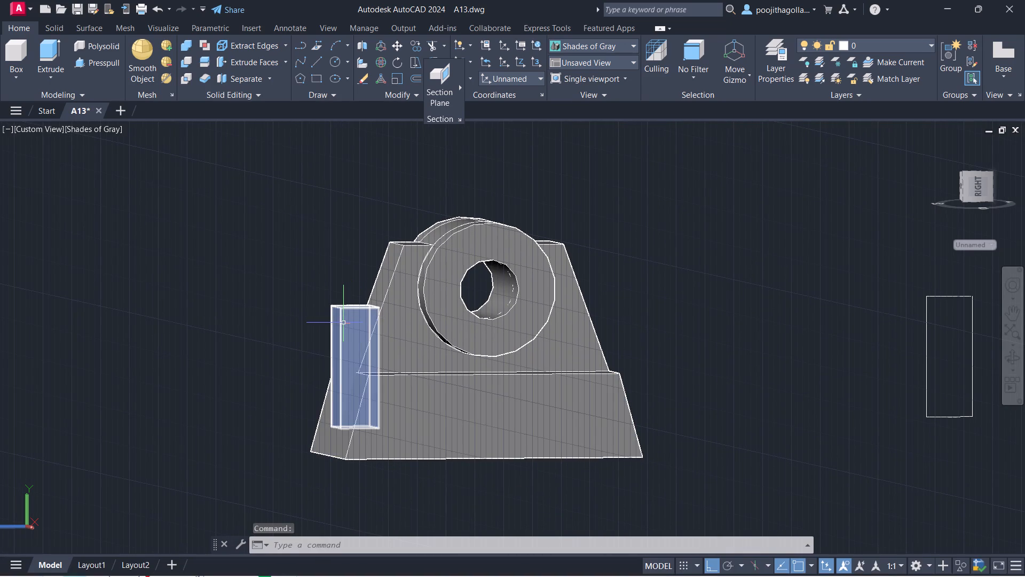
{"action": "left_click", "coordinate": [344, 323]}
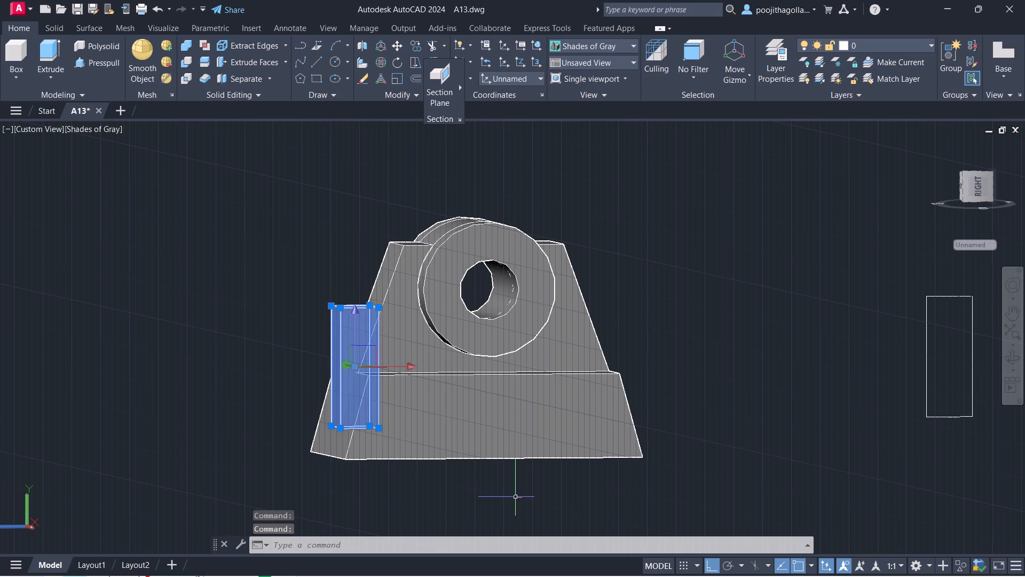
{"action": "key", "text": "Escape"}
{"action": "left_click", "coordinate": [45, 131]}
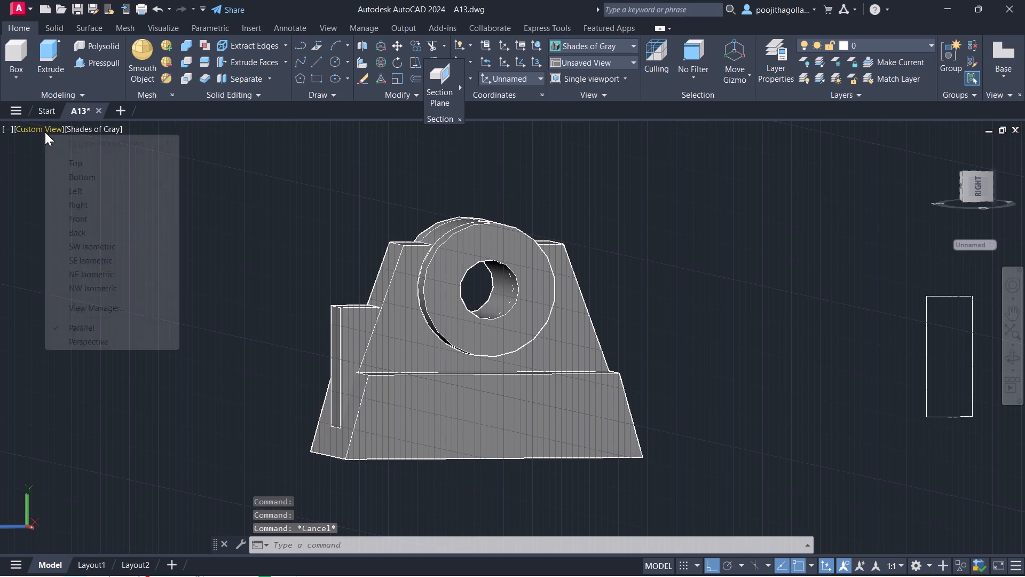
{"action": "left_click", "coordinate": [84, 223]}
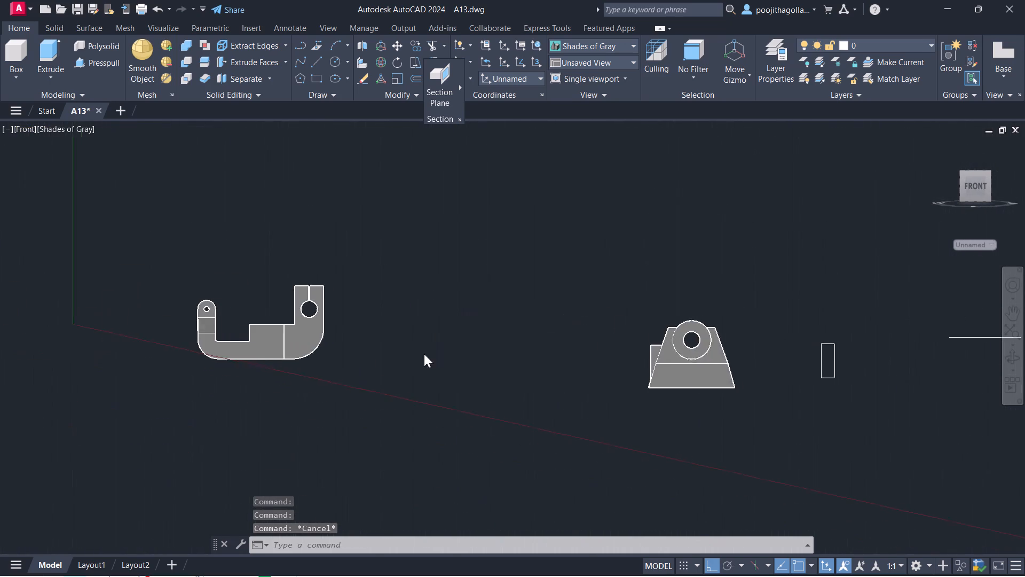
Mirror the block about the vertical line from the base's bottom-edge midpoint to the ring's top point, keeping the source object.
{"action": "scroll", "coordinate": [699, 357], "scroll_direction": "up", "scroll_amount": 3}
{"action": "middle_click_drag", "start_coordinate": [698, 356], "coordinate": [583, 313]}
{"action": "scroll", "coordinate": [495, 315], "scroll_direction": "up", "scroll_amount": 2}
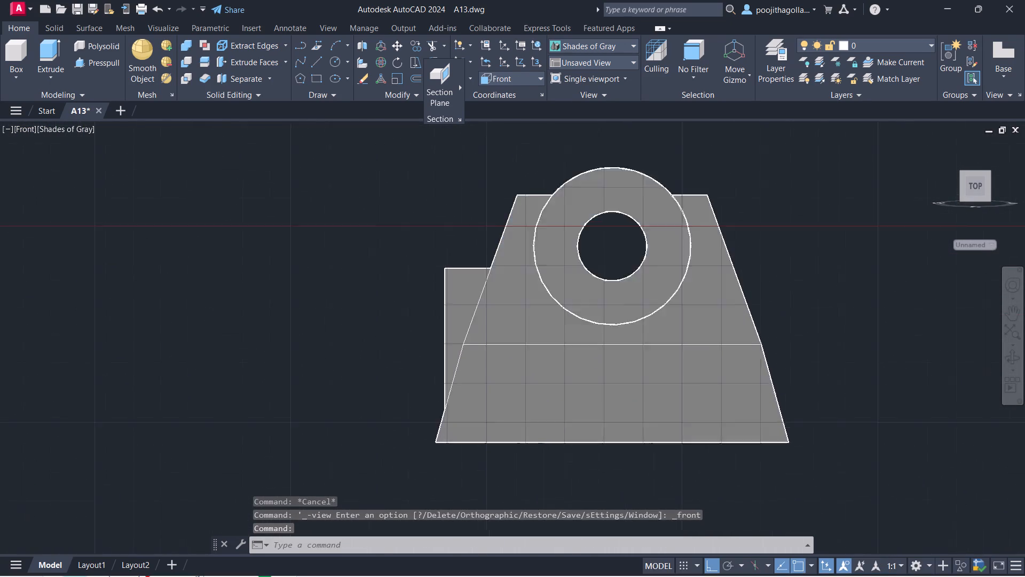
{"action": "middle_click_drag", "start_coordinate": [506, 323], "coordinate": [484, 287]}
{"action": "left_click", "coordinate": [422, 249]}
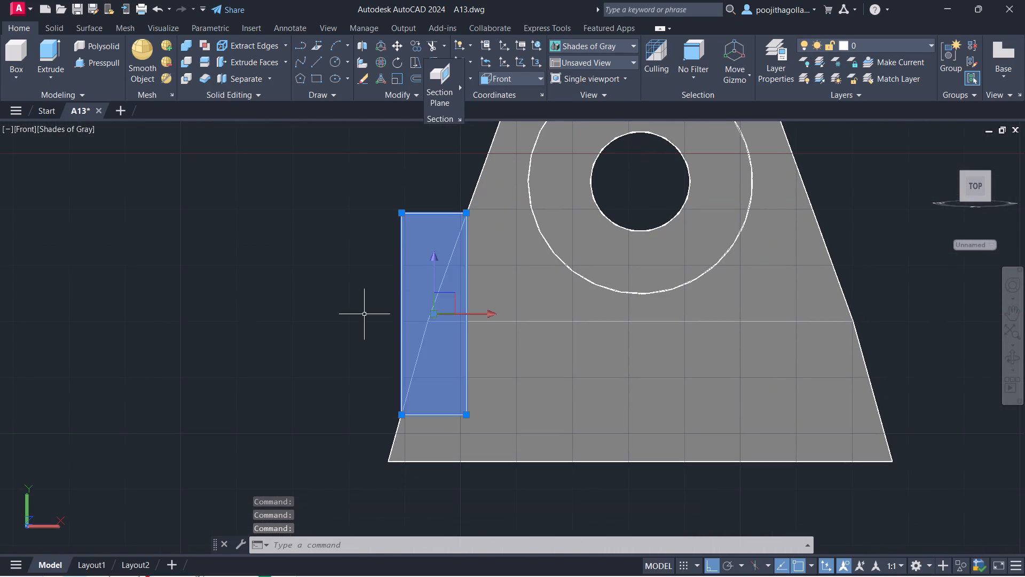
{"action": "type", "text": "mi"}
{"action": "key", "text": "Return"}
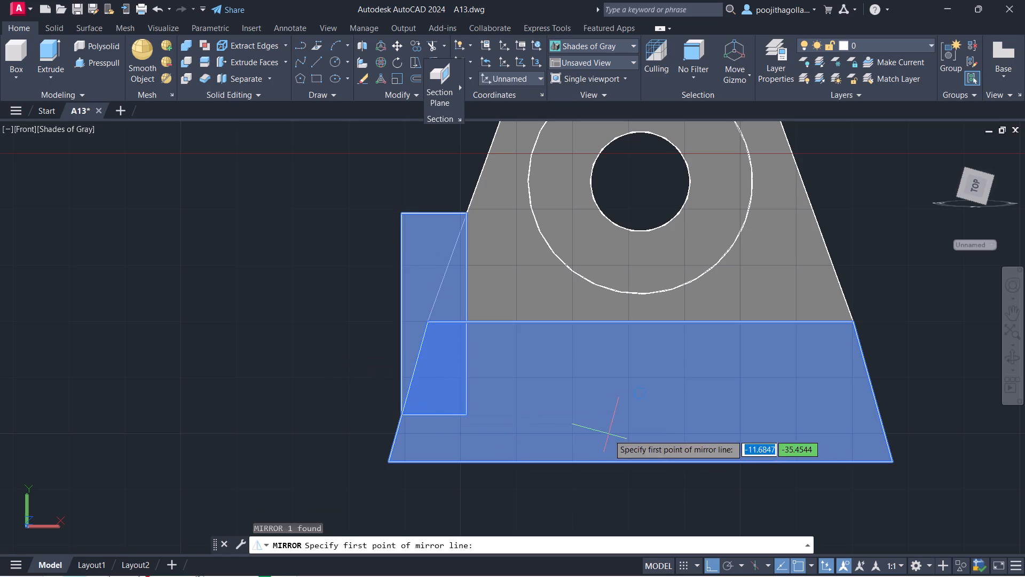
{"action": "left_click", "coordinate": [643, 459]}
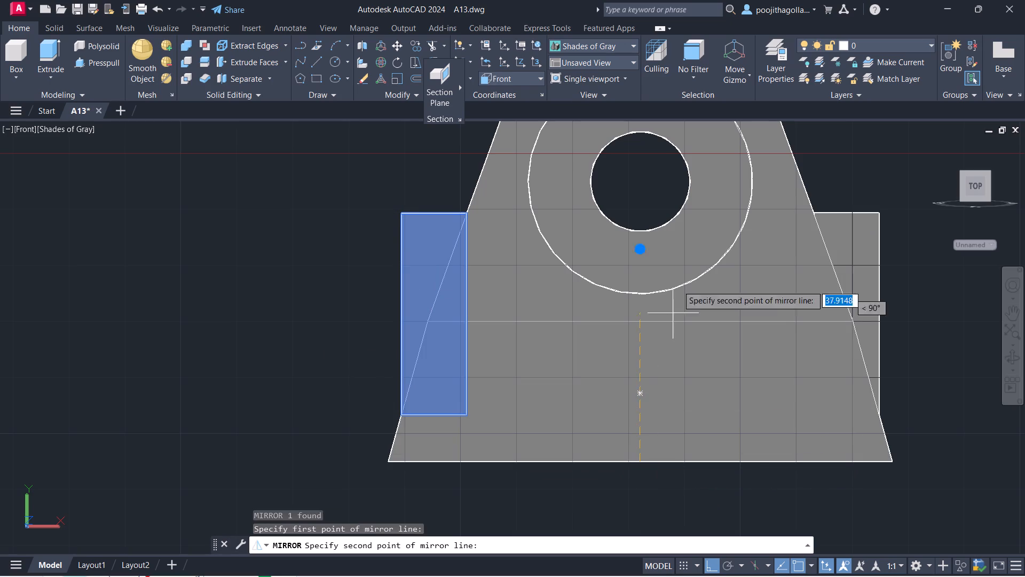
{"action": "middle_click_drag", "start_coordinate": [679, 268], "coordinate": [649, 459]}
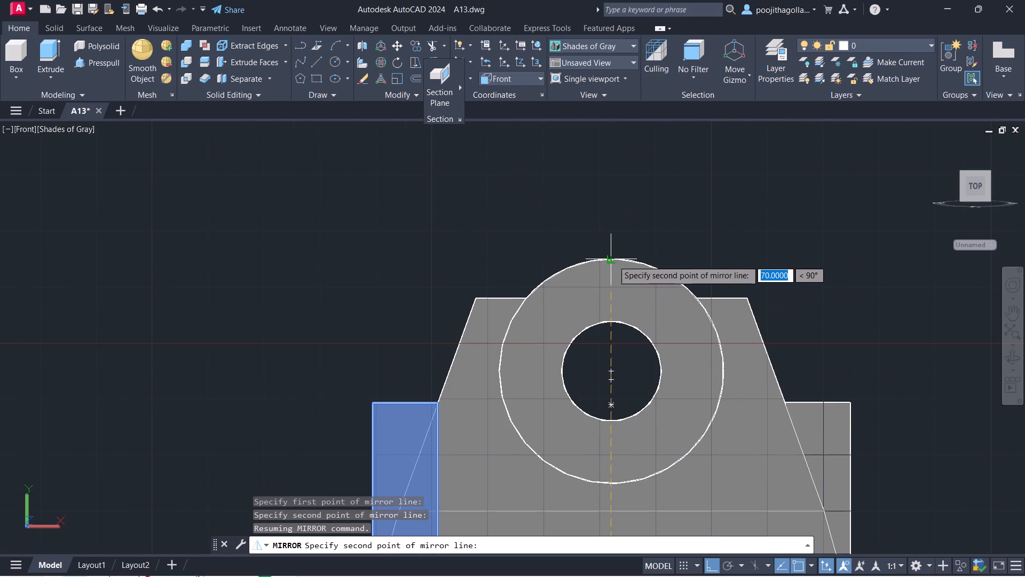
{"action": "left_click", "coordinate": [610, 262]}
{"action": "scroll", "coordinate": [634, 359], "scroll_direction": "down", "scroll_amount": 1}
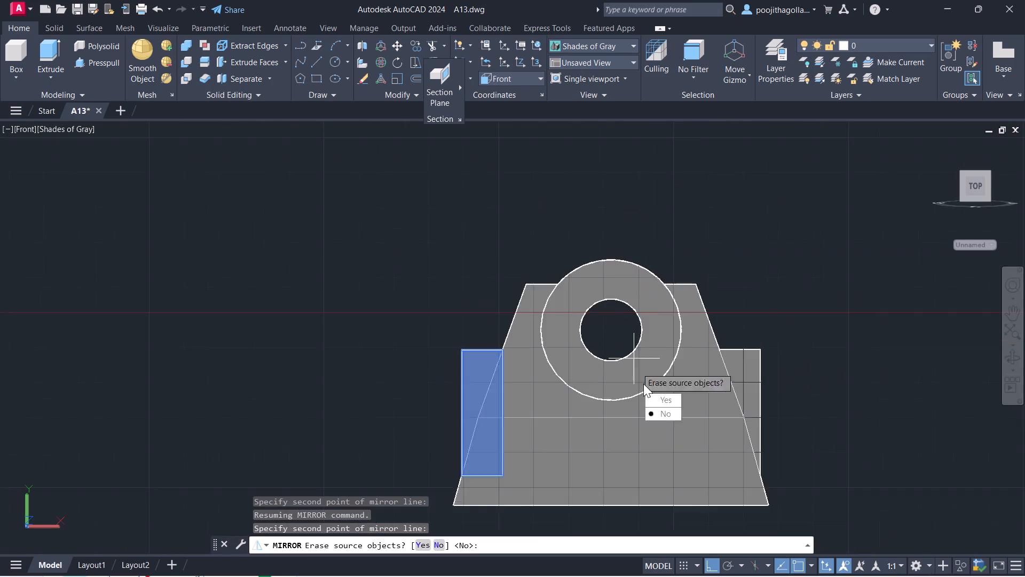
{"action": "scroll", "coordinate": [643, 384], "scroll_direction": "down", "scroll_amount": 1}
{"action": "left_click_drag", "start_coordinate": [687, 432], "coordinate": [610, 262]}
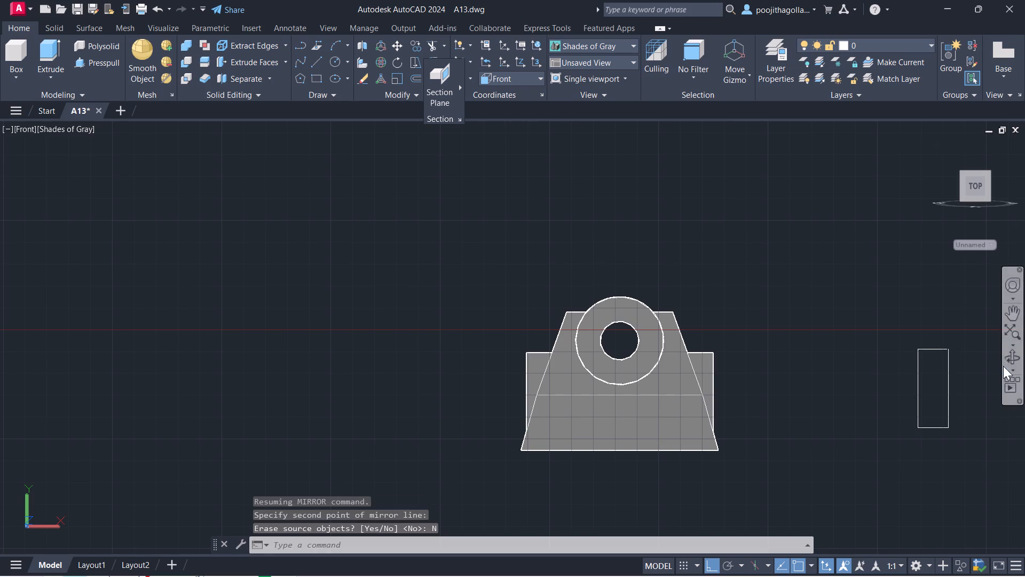
Examine from an angled view how both end blocks meet the base, the upright and the ring.
{"action": "left_click", "coordinate": [1013, 357]}
{"action": "left_click_drag", "start_coordinate": [799, 379], "coordinate": [887, 426]}
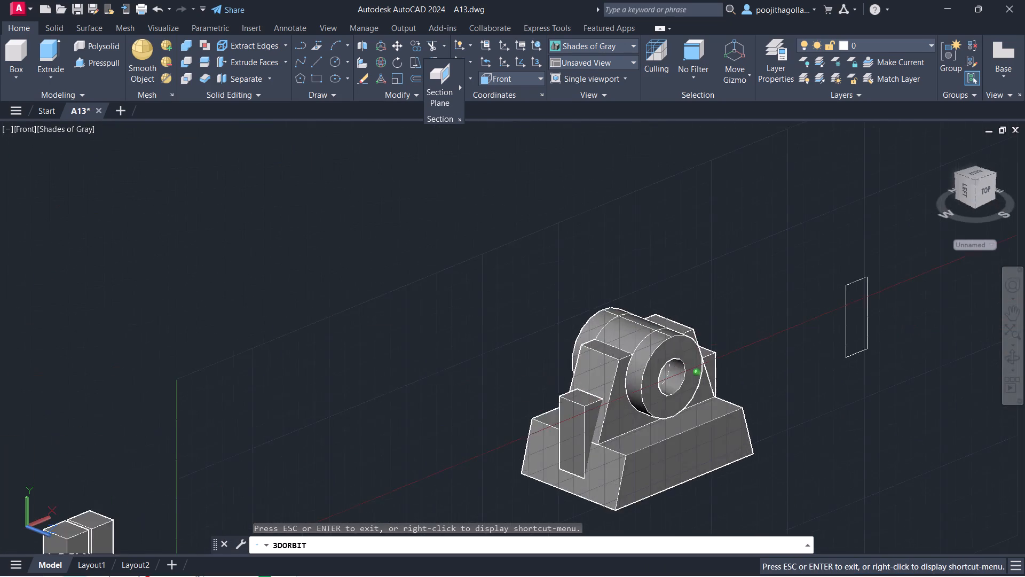
{"action": "left_click_drag", "start_coordinate": [887, 426], "coordinate": [860, 456]}
{"action": "scroll", "coordinate": [625, 398], "scroll_direction": "up", "scroll_amount": 2}
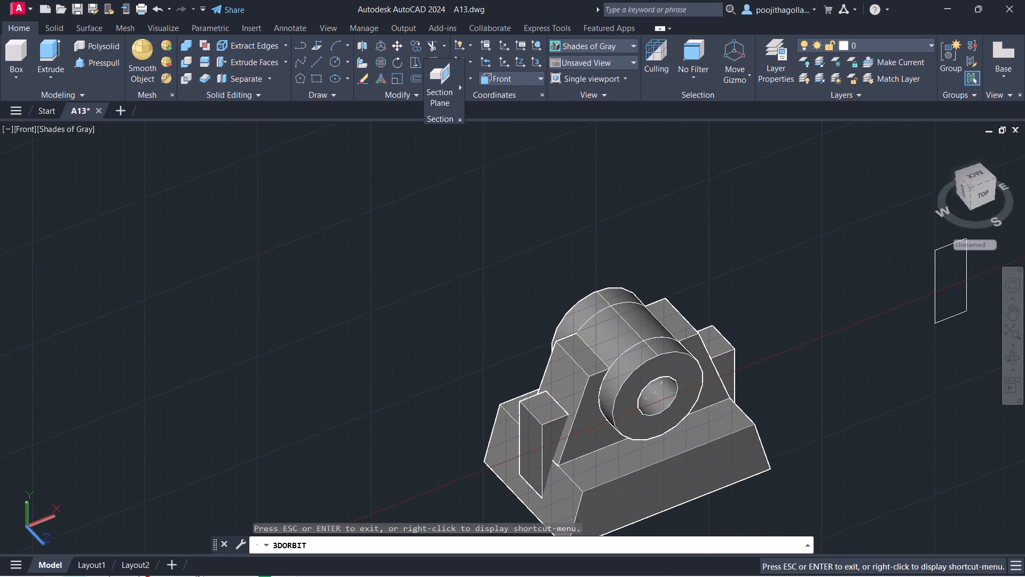
{"action": "scroll", "coordinate": [594, 377], "scroll_direction": "up", "scroll_amount": 2}
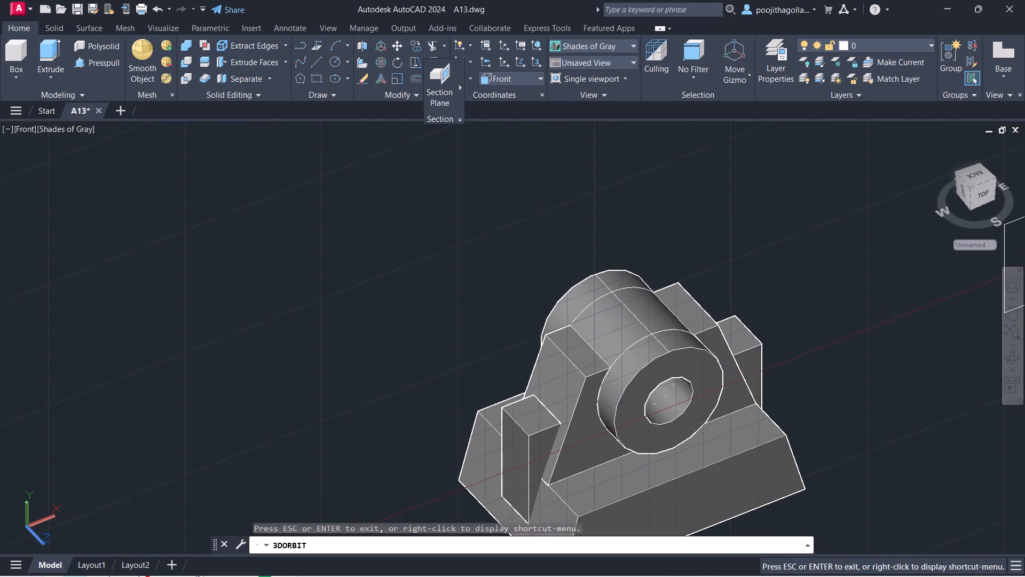
{"action": "key", "text": "grave"}
{"action": "key", "text": "Escape"}
{"action": "middle_click_drag", "start_coordinate": [665, 411], "coordinate": [648, 379]}
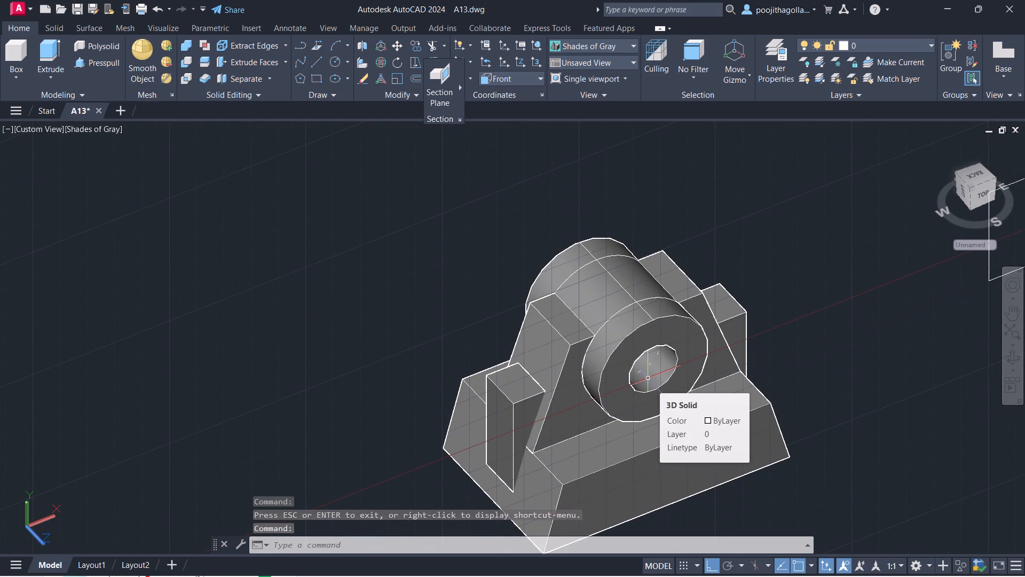
{"action": "middle_click_drag", "start_coordinate": [716, 408], "coordinate": [688, 375]}
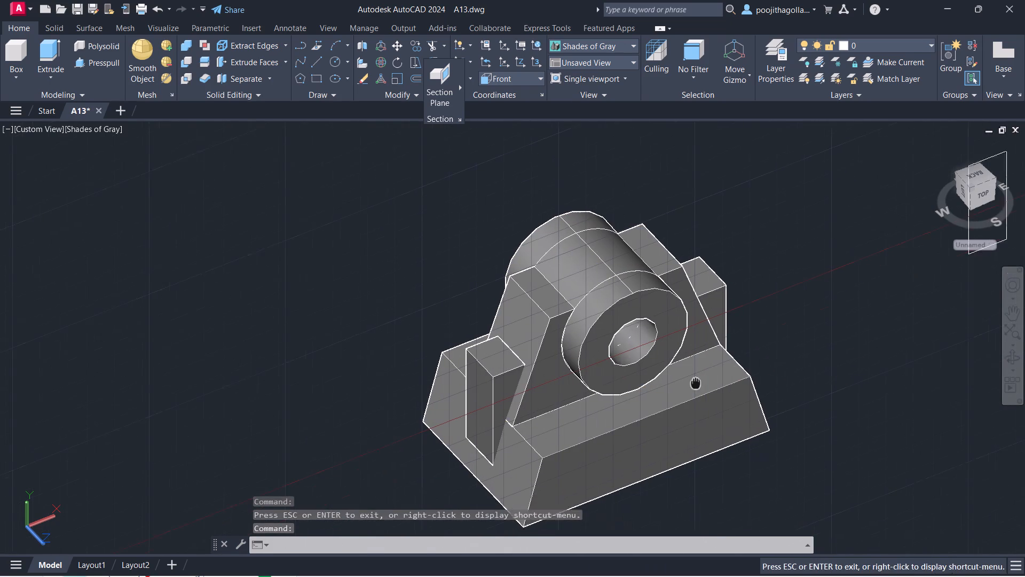
{"action": "middle_click_drag", "start_coordinate": [688, 375], "coordinate": [684, 373]}
{"action": "middle_click_drag", "start_coordinate": [626, 372], "coordinate": [626, 408]}
{"action": "scroll", "coordinate": [623, 367], "scroll_direction": "up", "scroll_amount": 1}
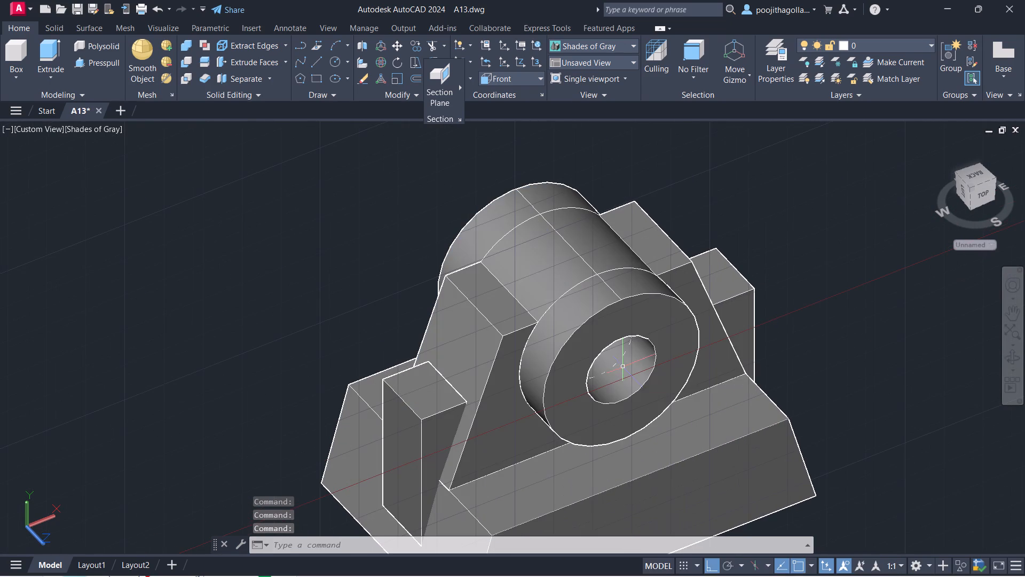
{"action": "middle_click", "coordinate": [620, 376]}
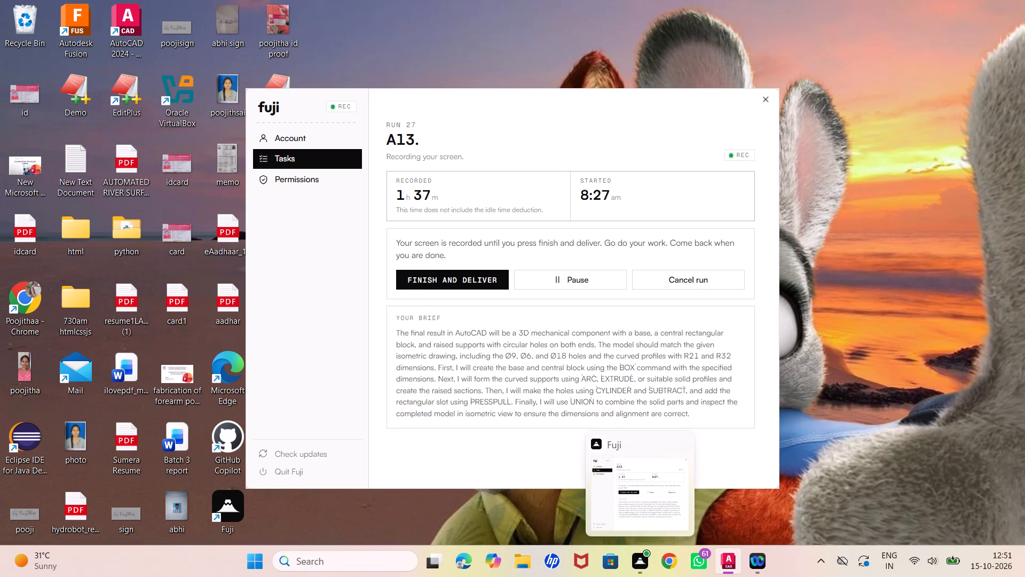
{"action": "middle_click_drag", "start_coordinate": [602, 315], "coordinate": [603, 280]}
{"action": "scroll", "coordinate": [602, 315], "scroll_direction": "up", "scroll_amount": 1}
{"action": "scroll", "coordinate": [603, 281], "scroll_direction": "down", "scroll_amount": 1}
{"action": "middle_click_drag", "start_coordinate": [614, 288], "coordinate": [582, 262]}
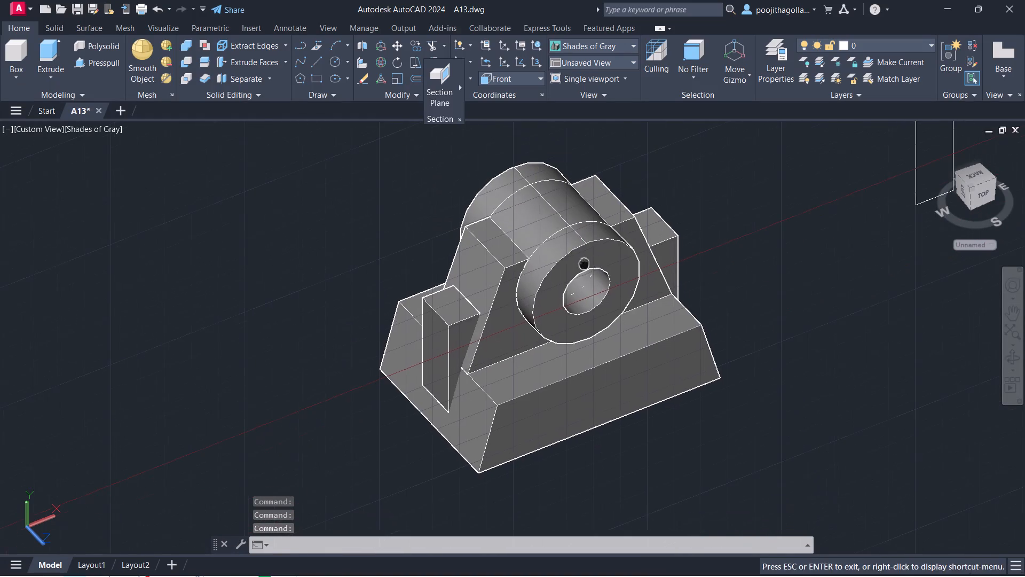
{"action": "middle_click_drag", "start_coordinate": [582, 262], "coordinate": [582, 261]}
{"action": "middle_click_drag", "start_coordinate": [542, 231], "coordinate": [548, 263]}
{"action": "scroll", "coordinate": [550, 275], "scroll_direction": "up", "scroll_amount": 1}
{"action": "middle_click_drag", "start_coordinate": [550, 275], "coordinate": [547, 246]}
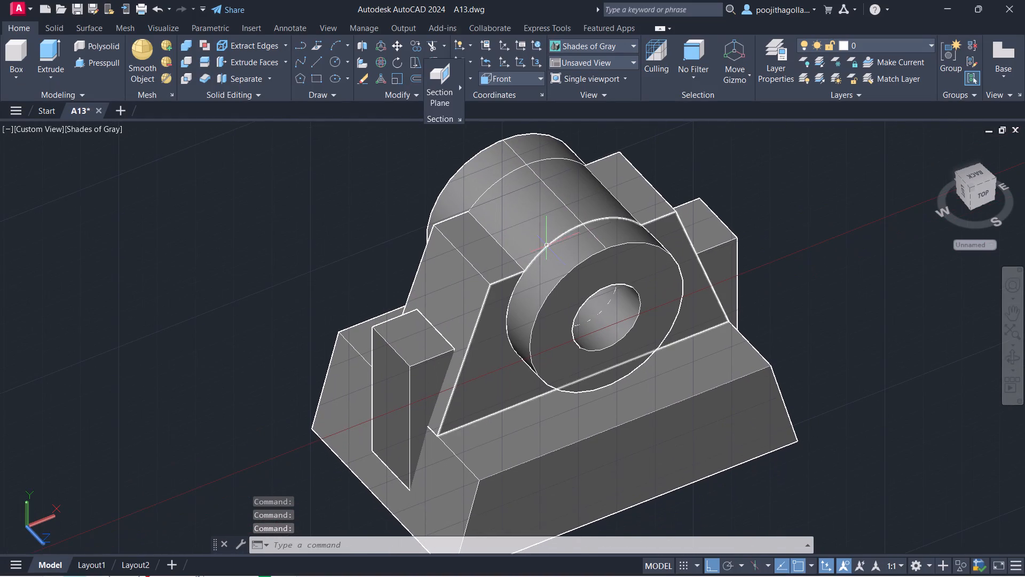
{"action": "middle_click_drag", "start_coordinate": [550, 256], "coordinate": [563, 303]}
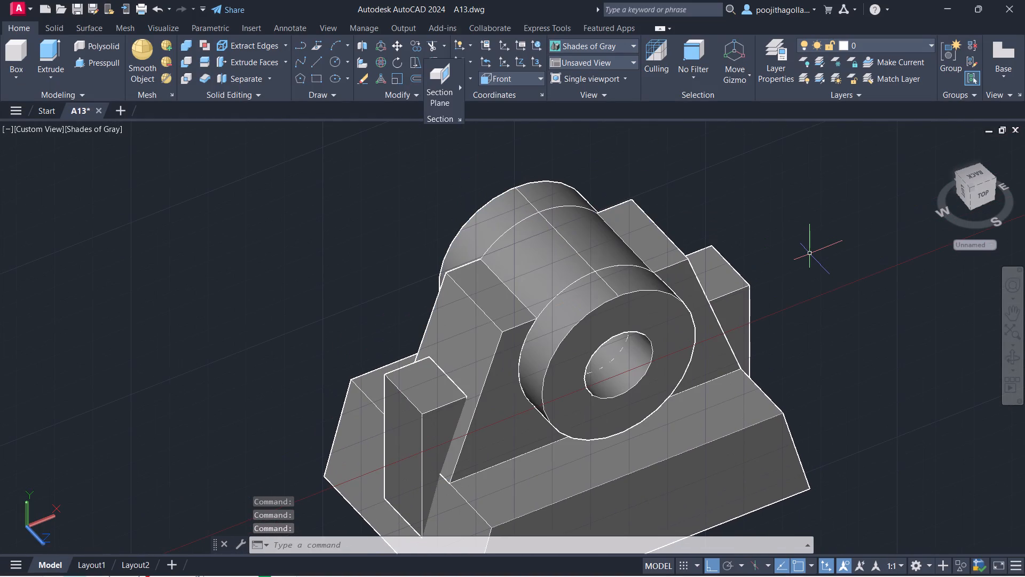
Draw two 24-unit lines across the upright's thickness, one at its top edge beside the ring and one along the ring's top.
{"action": "key", "text": "l"}
{"action": "key", "text": "Return"}
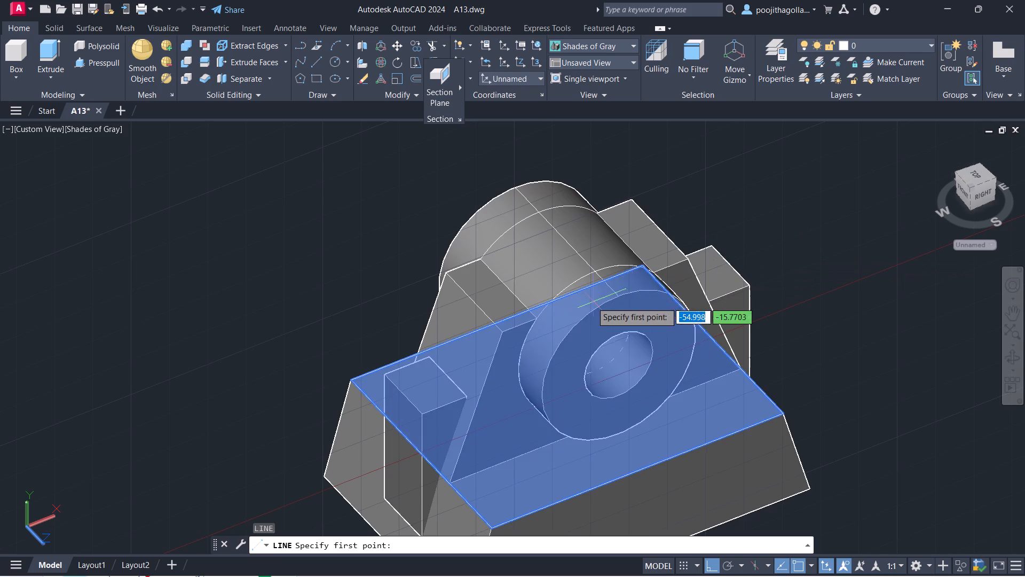
{"action": "left_click", "coordinate": [536, 314]}
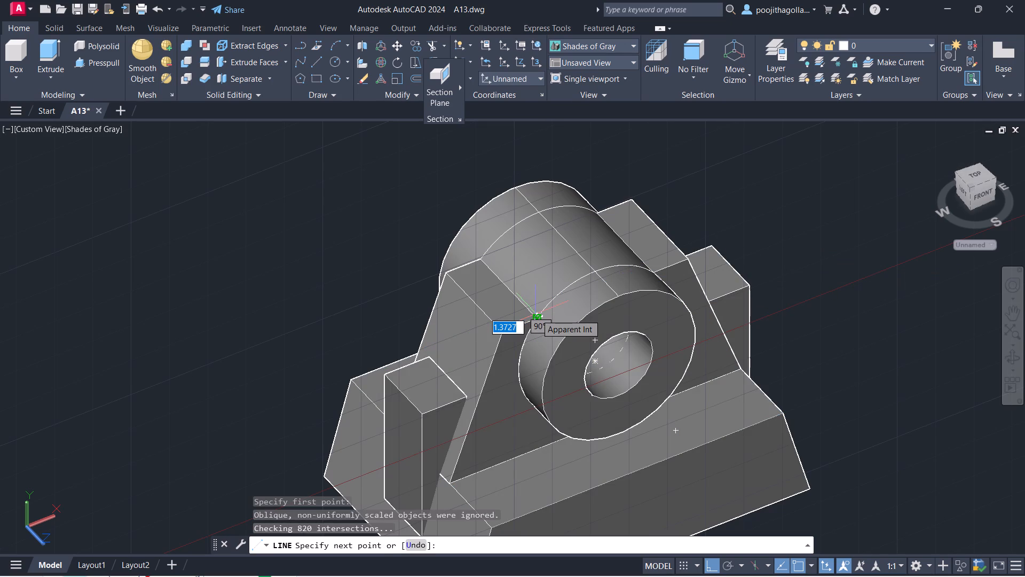
{"action": "left_click", "coordinate": [481, 257]}
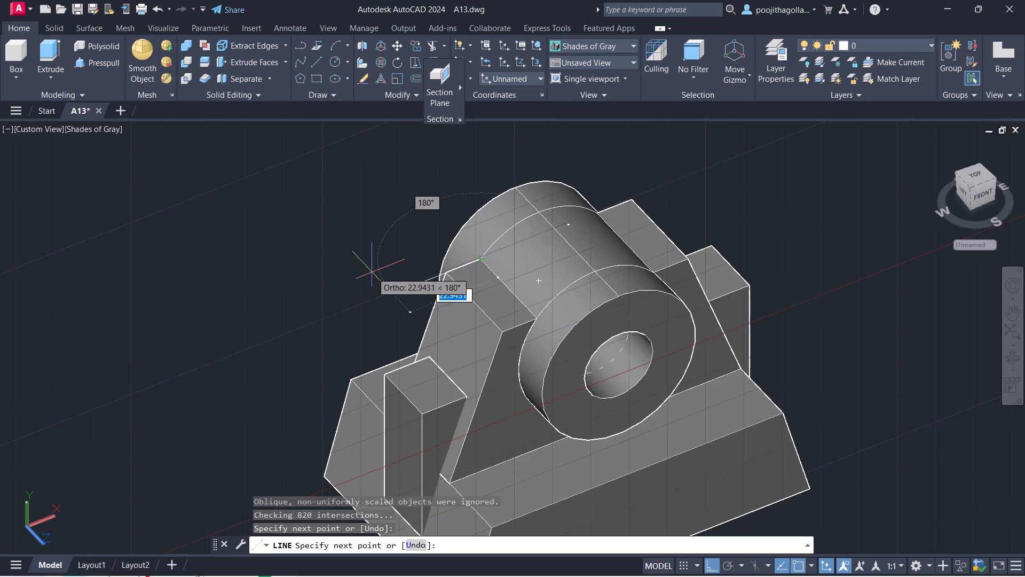
{"action": "key", "text": "Escape"}
{"action": "key", "text": "l"}
{"action": "key", "text": "Return"}
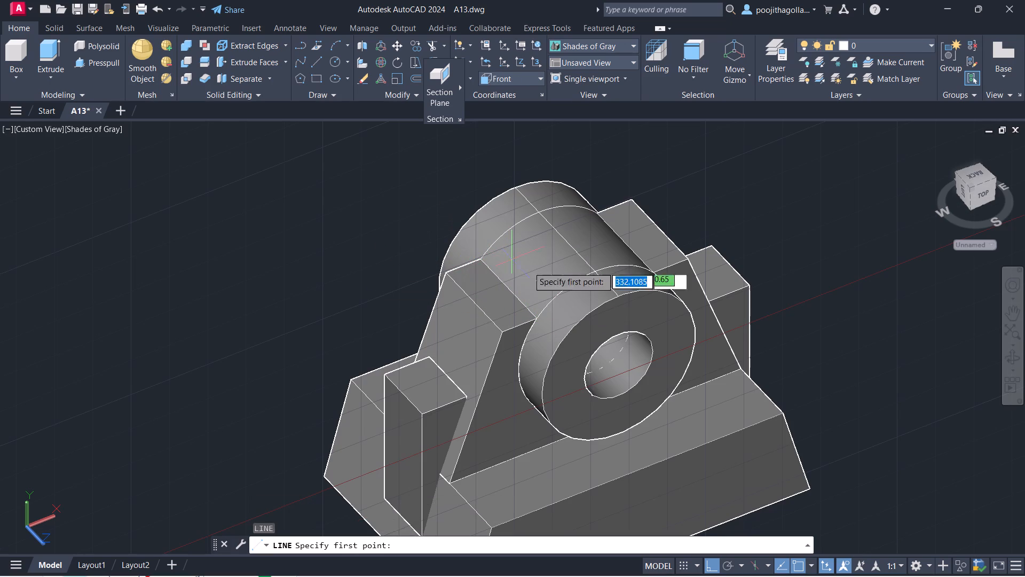
{"action": "left_click", "coordinate": [596, 271]}
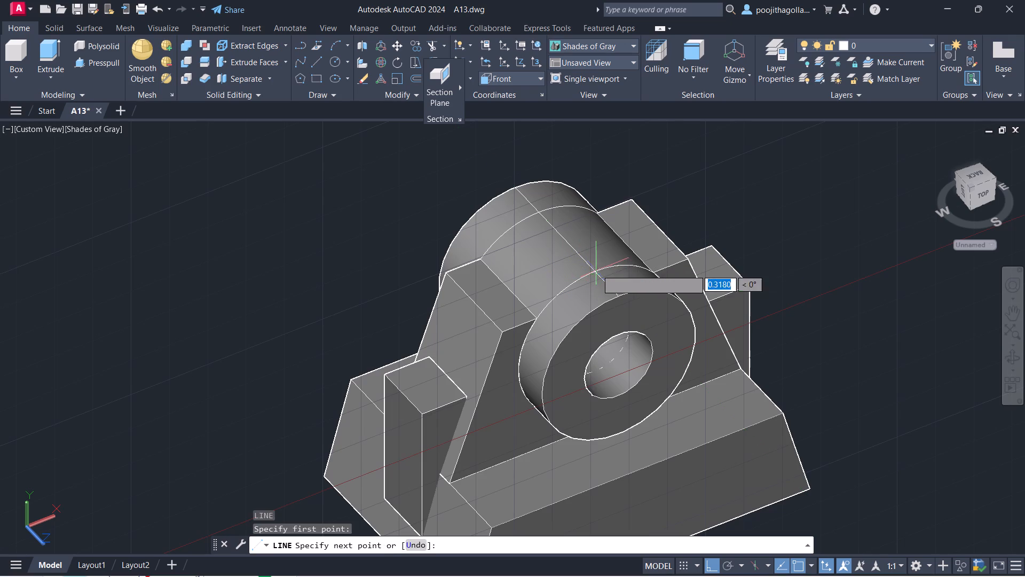
{"action": "left_click", "coordinate": [540, 211]}
{"action": "key", "text": "Escape"}
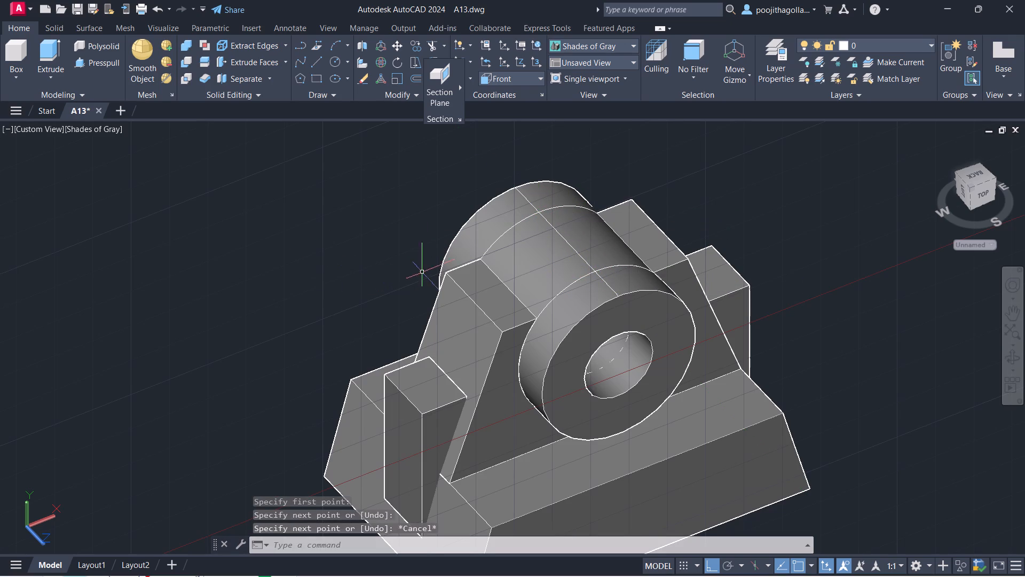
Set the visual style to 2D Wireframe.
{"action": "left_click", "coordinate": [116, 134]}
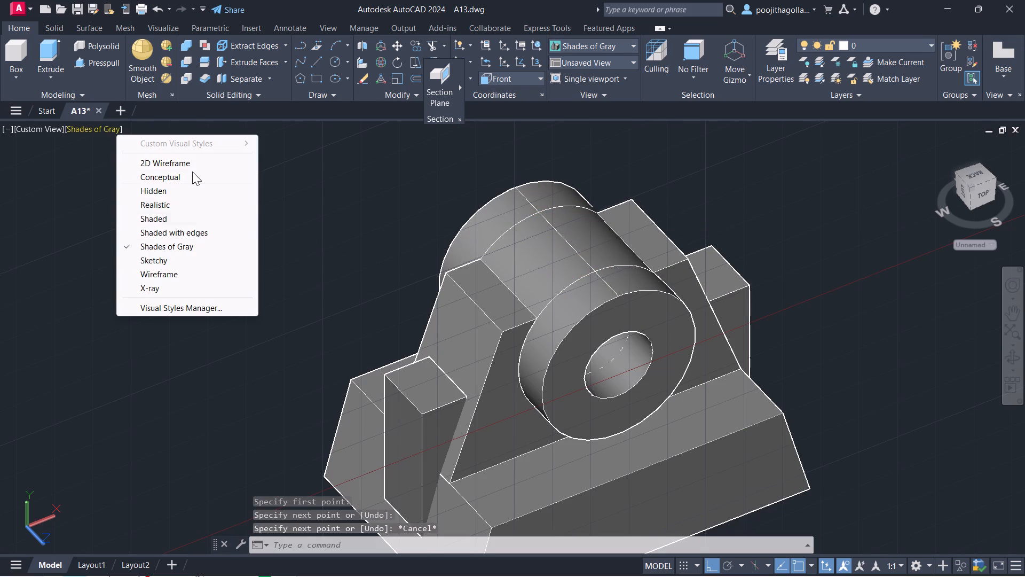
{"action": "left_click", "coordinate": [193, 167]}
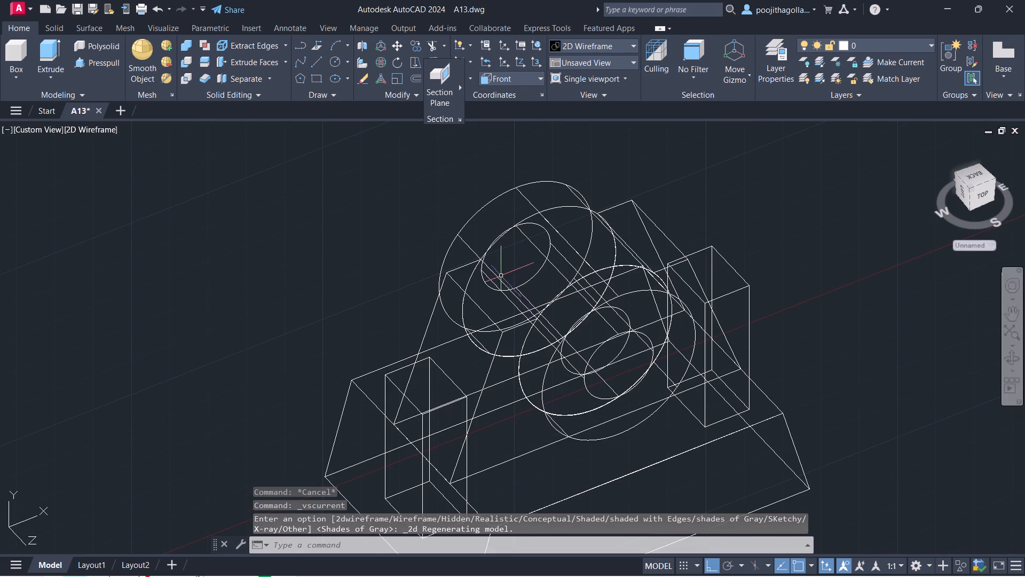
Move both new lines together along the Z axis, out of the solids to an empty area in front of the base.
{"action": "left_click", "coordinate": [498, 279]}
{"action": "left_click", "coordinate": [562, 237]}
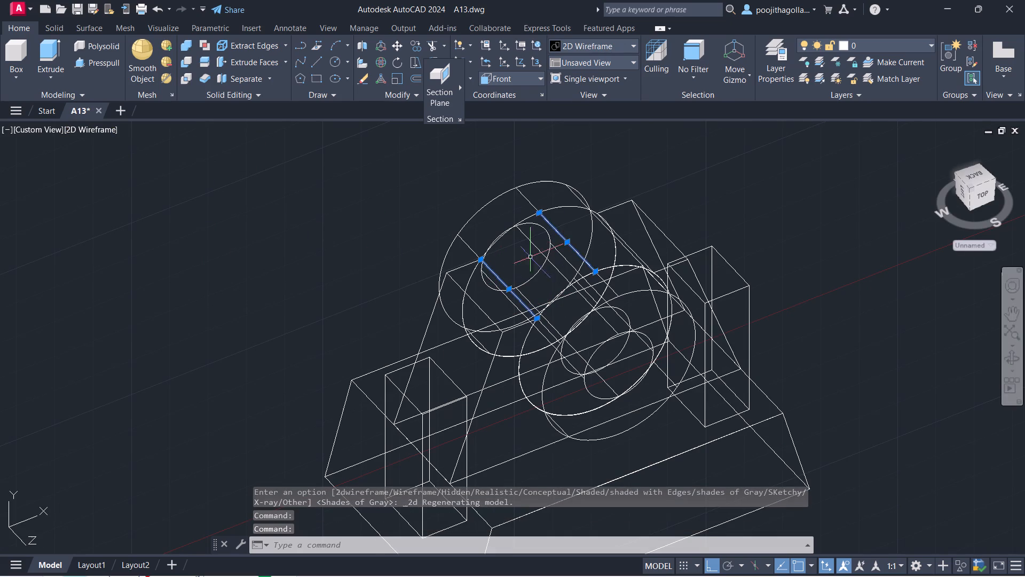
{"action": "scroll", "coordinate": [512, 269], "scroll_direction": "down", "scroll_amount": 2}
{"action": "middle_click_drag", "start_coordinate": [588, 318], "coordinate": [519, 265]}
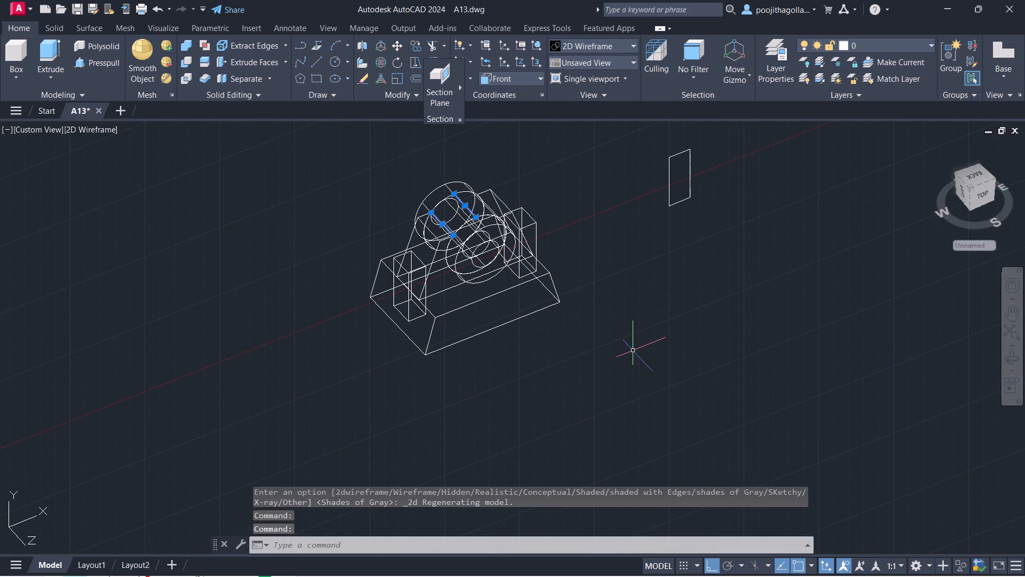
{"action": "key", "text": "m"}
{"action": "key", "text": "Return"}
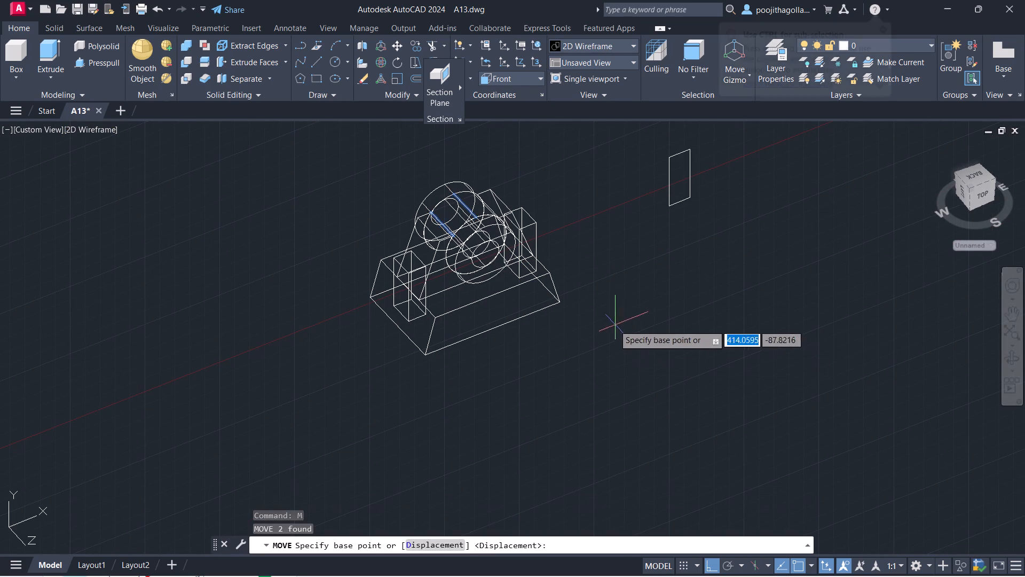
{"action": "left_click", "coordinate": [444, 222]}
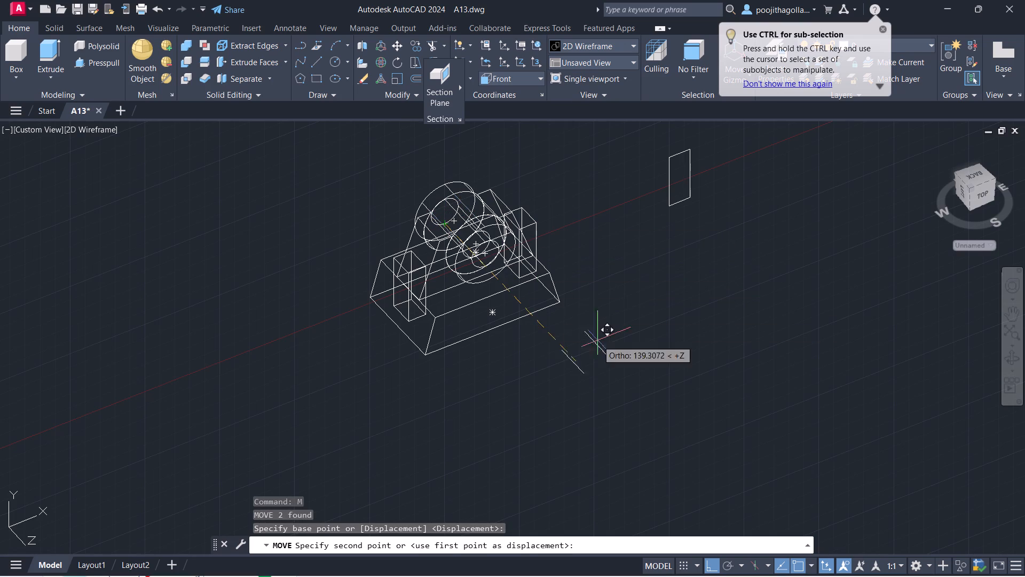
{"action": "left_click", "coordinate": [632, 386]}
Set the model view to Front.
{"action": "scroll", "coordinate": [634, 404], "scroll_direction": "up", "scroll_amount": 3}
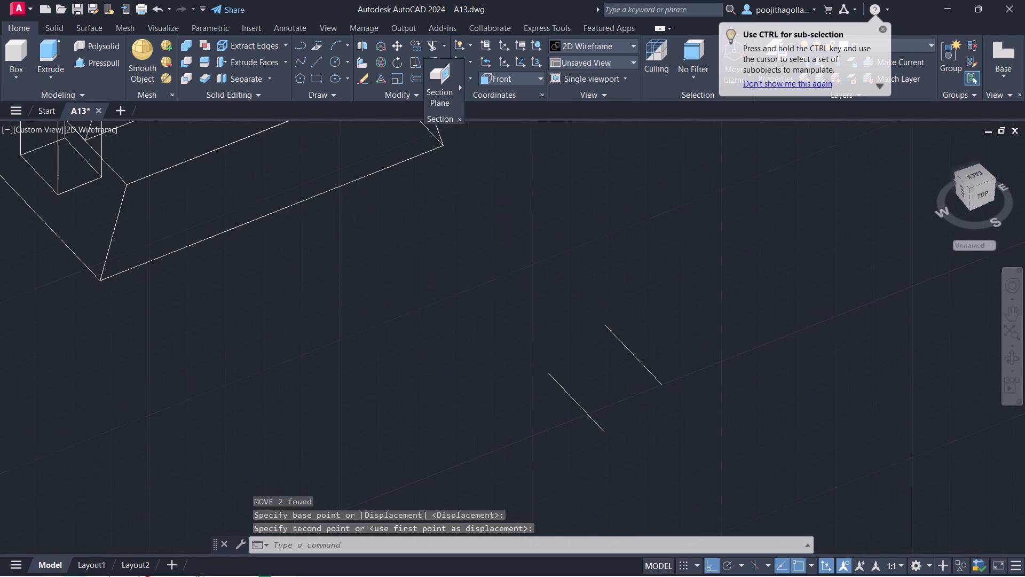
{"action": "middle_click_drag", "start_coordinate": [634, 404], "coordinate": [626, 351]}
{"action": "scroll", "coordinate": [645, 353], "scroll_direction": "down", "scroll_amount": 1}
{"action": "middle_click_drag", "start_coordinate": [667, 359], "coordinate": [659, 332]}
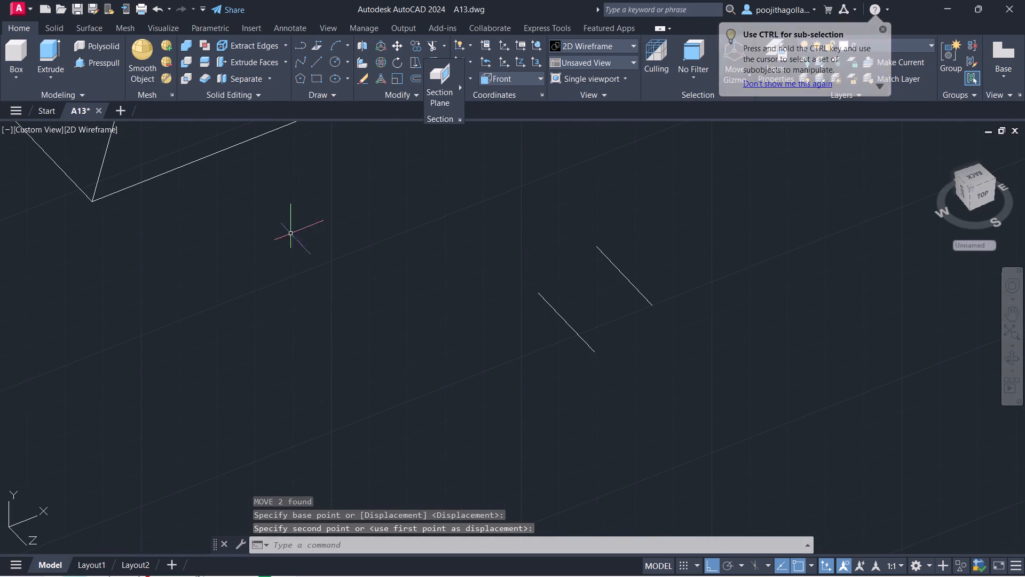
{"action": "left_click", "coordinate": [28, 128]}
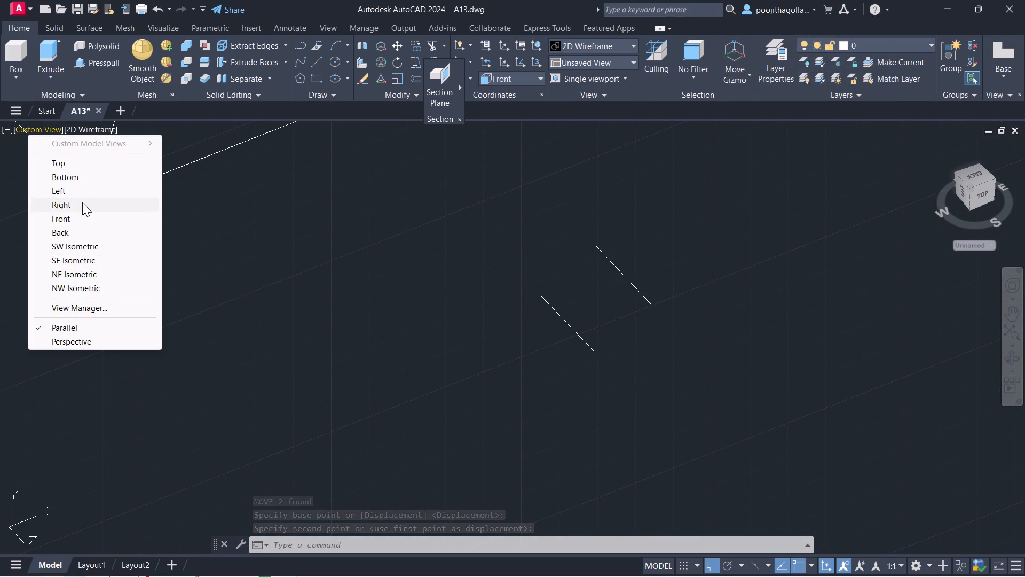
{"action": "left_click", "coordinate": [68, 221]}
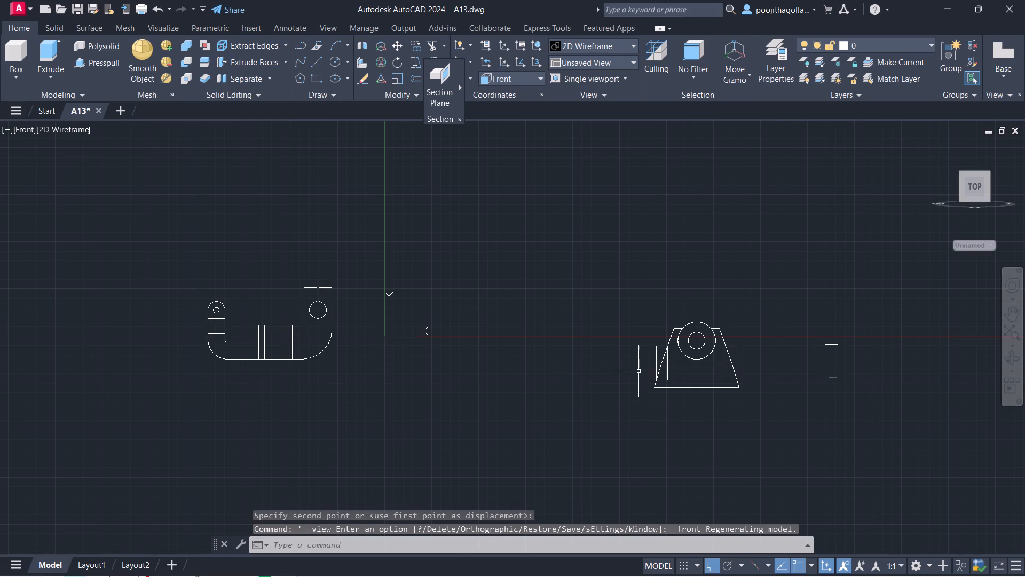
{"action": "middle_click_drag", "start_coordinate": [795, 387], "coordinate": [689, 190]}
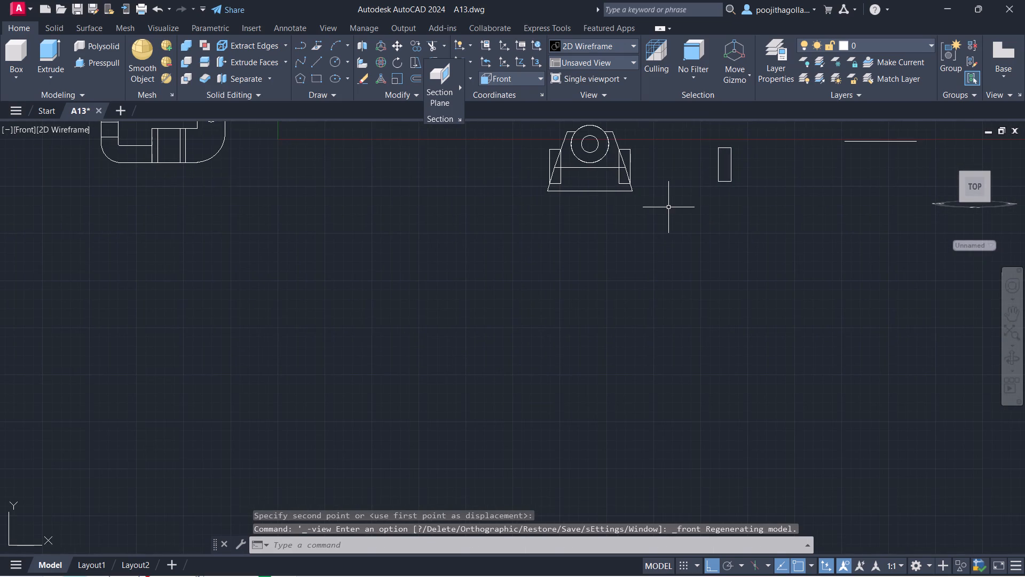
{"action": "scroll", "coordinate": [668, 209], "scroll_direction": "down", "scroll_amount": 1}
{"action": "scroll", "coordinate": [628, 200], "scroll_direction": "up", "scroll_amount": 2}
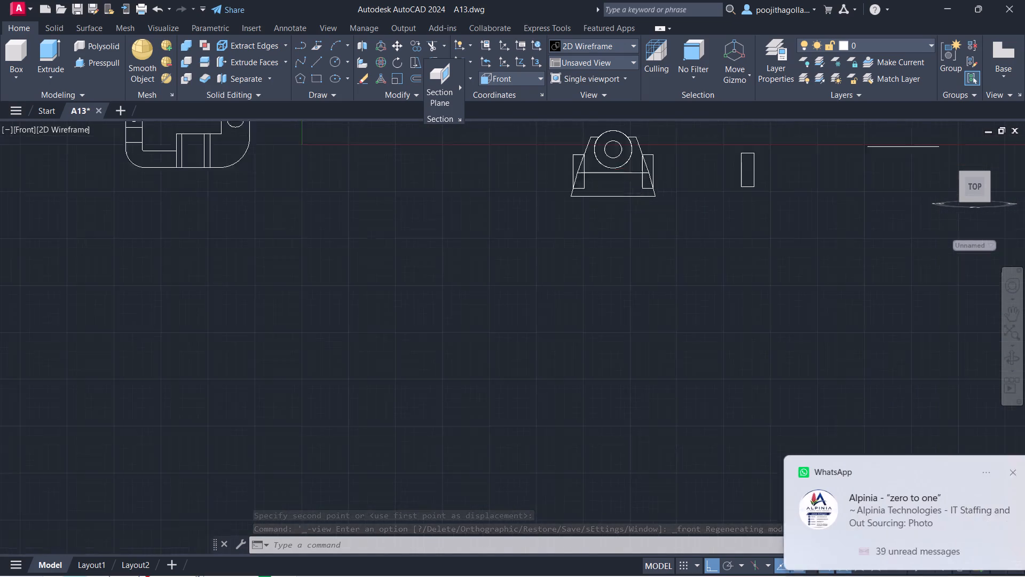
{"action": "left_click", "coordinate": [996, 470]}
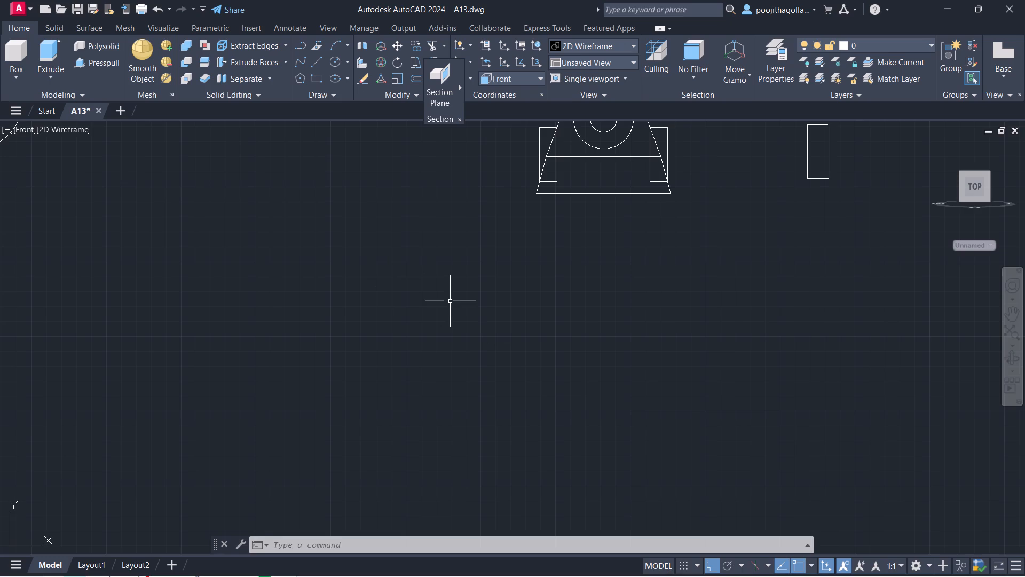
Move the ring's front outer circle along the Z axis so it meets the near ends of the two 24-unit lines.
{"action": "middle_click_drag", "start_coordinate": [452, 301], "coordinate": [511, 322], "text": "shift"}
{"action": "scroll", "coordinate": [761, 191], "scroll_direction": "up", "scroll_amount": 2}
{"action": "middle_click_drag", "start_coordinate": [768, 162], "coordinate": [675, 349]}
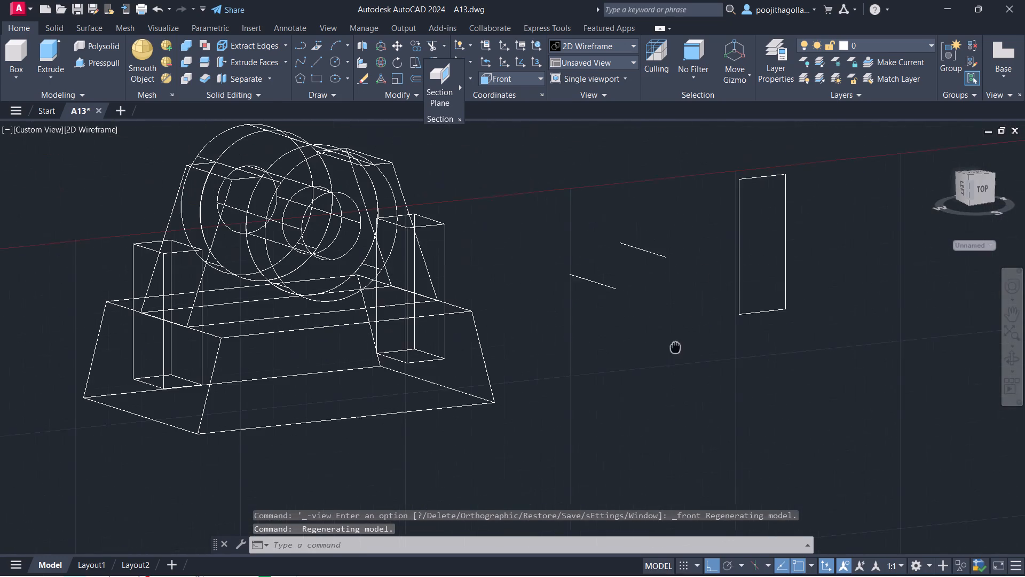
{"action": "middle_click_drag", "start_coordinate": [675, 349], "coordinate": [673, 349]}
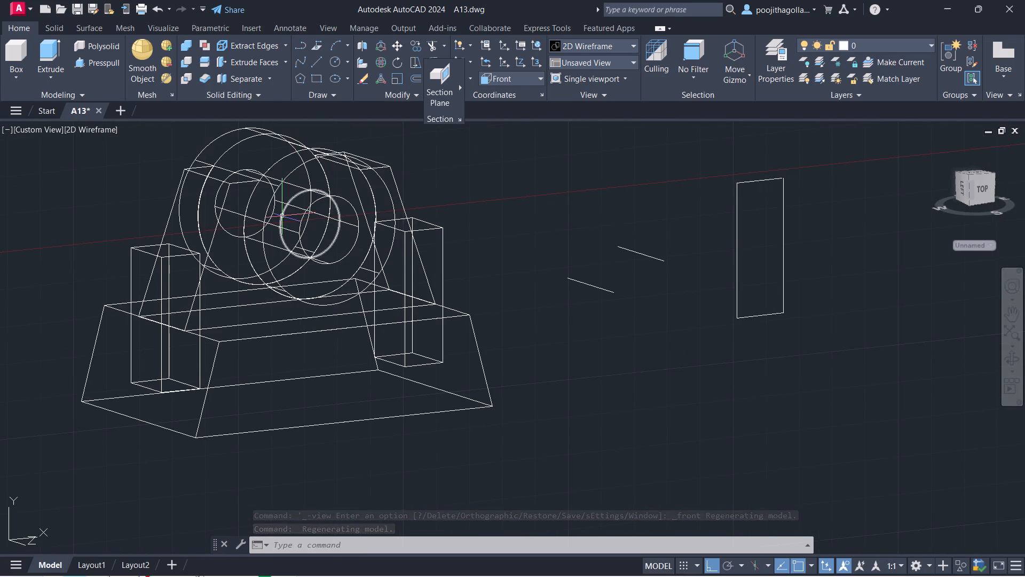
{"action": "left_click", "coordinate": [233, 148]}
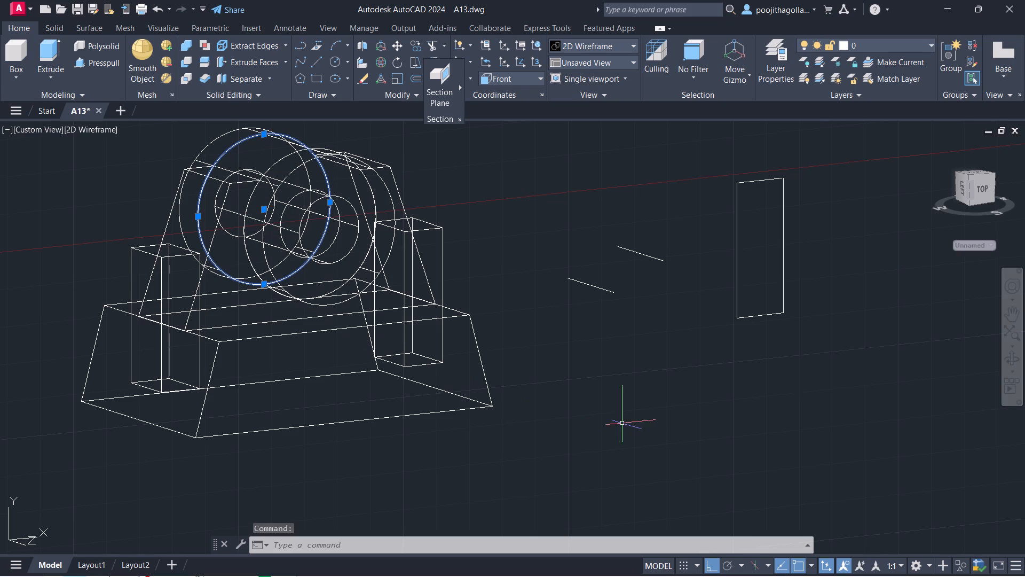
{"action": "key", "text": "m"}
{"action": "key", "text": "Return"}
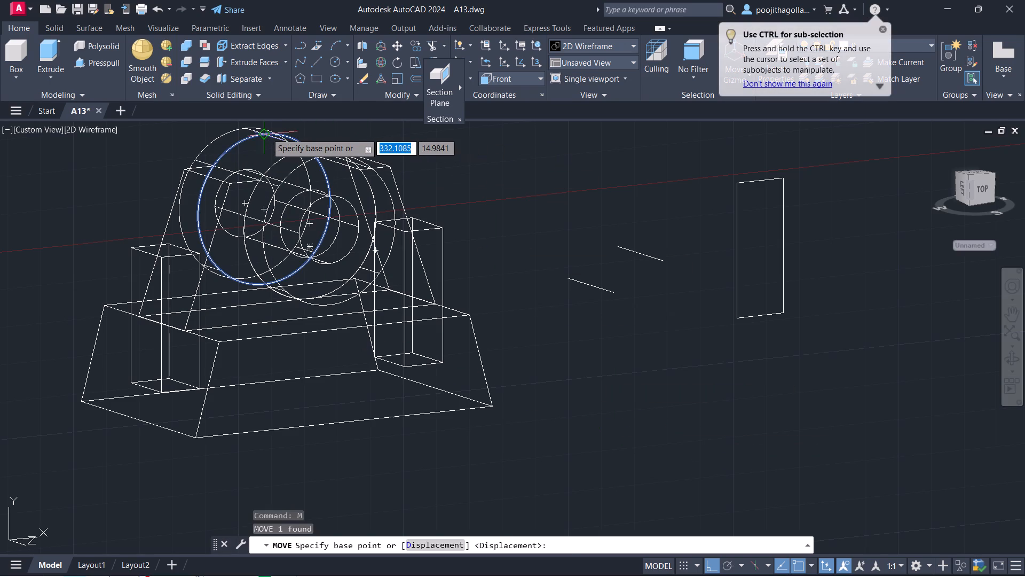
{"action": "left_click", "coordinate": [266, 133]}
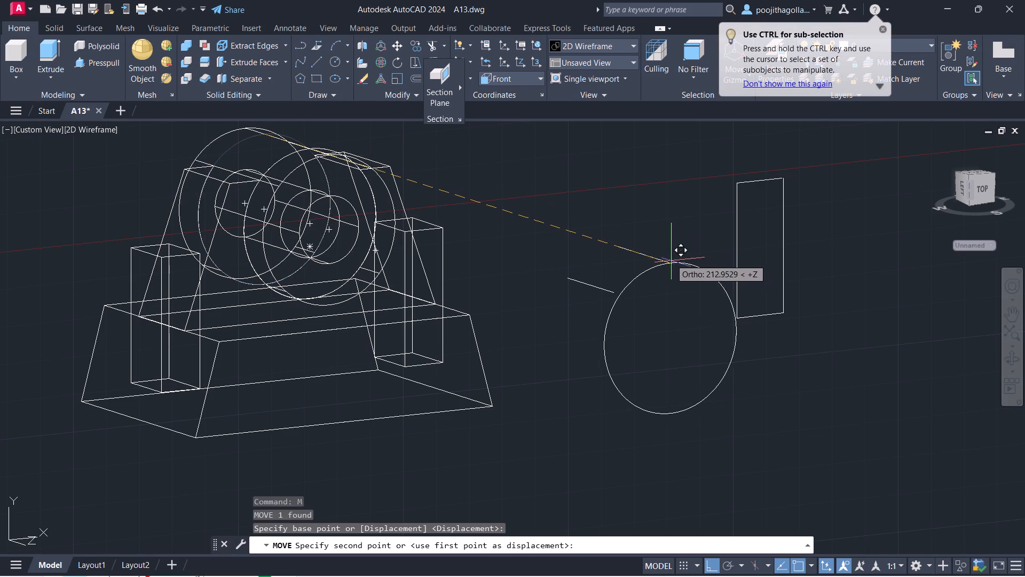
{"action": "left_click", "coordinate": [666, 259]}
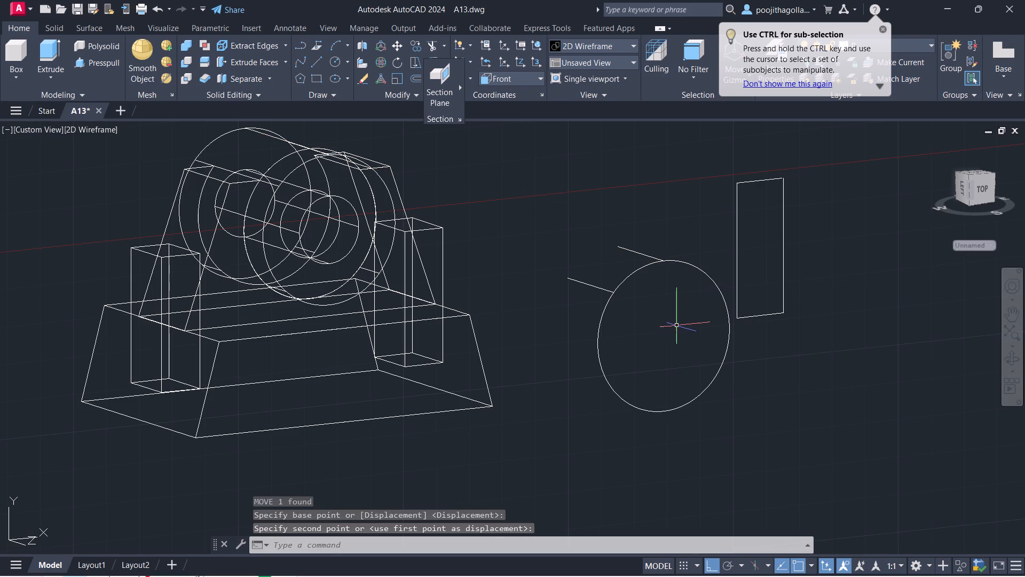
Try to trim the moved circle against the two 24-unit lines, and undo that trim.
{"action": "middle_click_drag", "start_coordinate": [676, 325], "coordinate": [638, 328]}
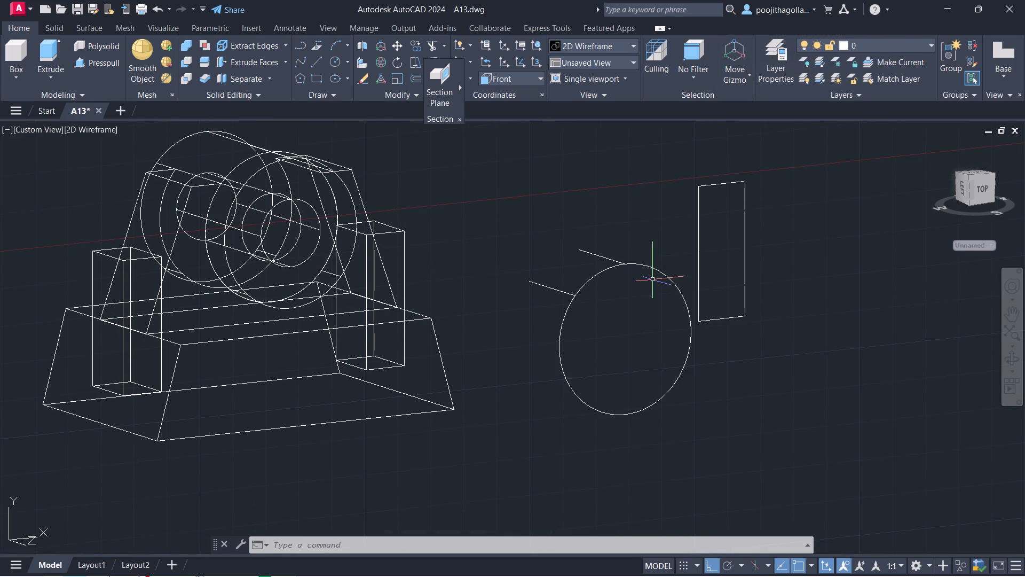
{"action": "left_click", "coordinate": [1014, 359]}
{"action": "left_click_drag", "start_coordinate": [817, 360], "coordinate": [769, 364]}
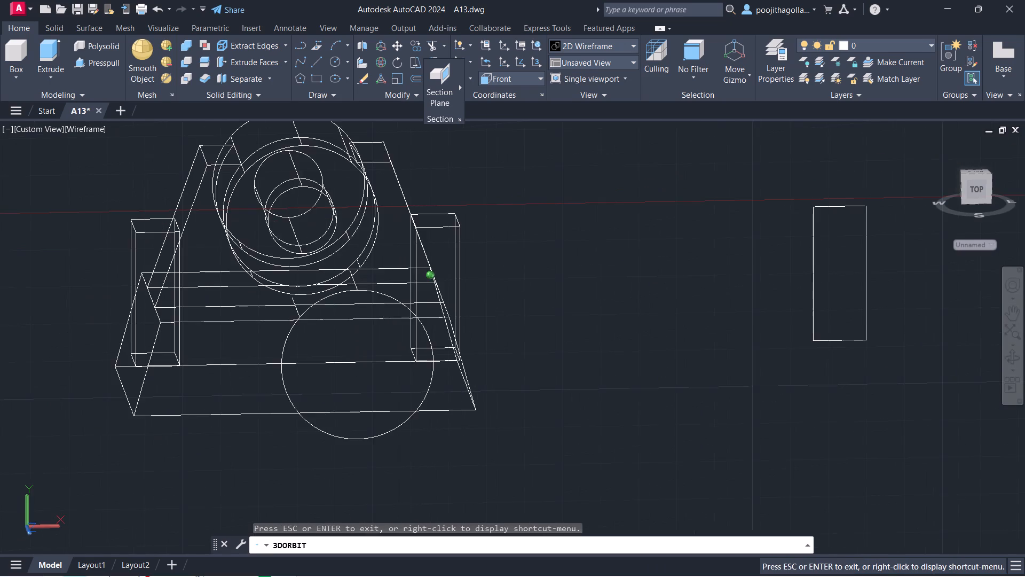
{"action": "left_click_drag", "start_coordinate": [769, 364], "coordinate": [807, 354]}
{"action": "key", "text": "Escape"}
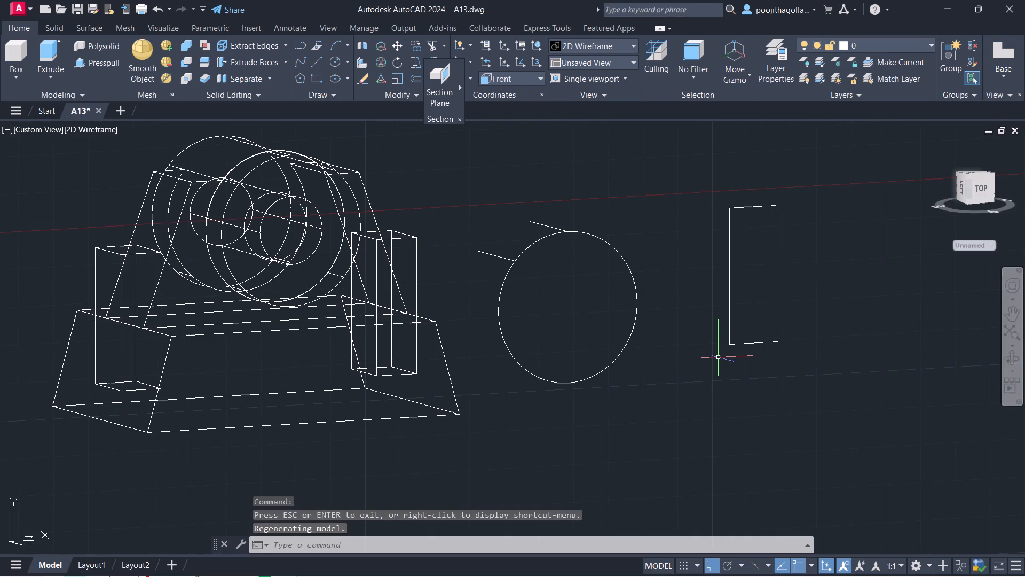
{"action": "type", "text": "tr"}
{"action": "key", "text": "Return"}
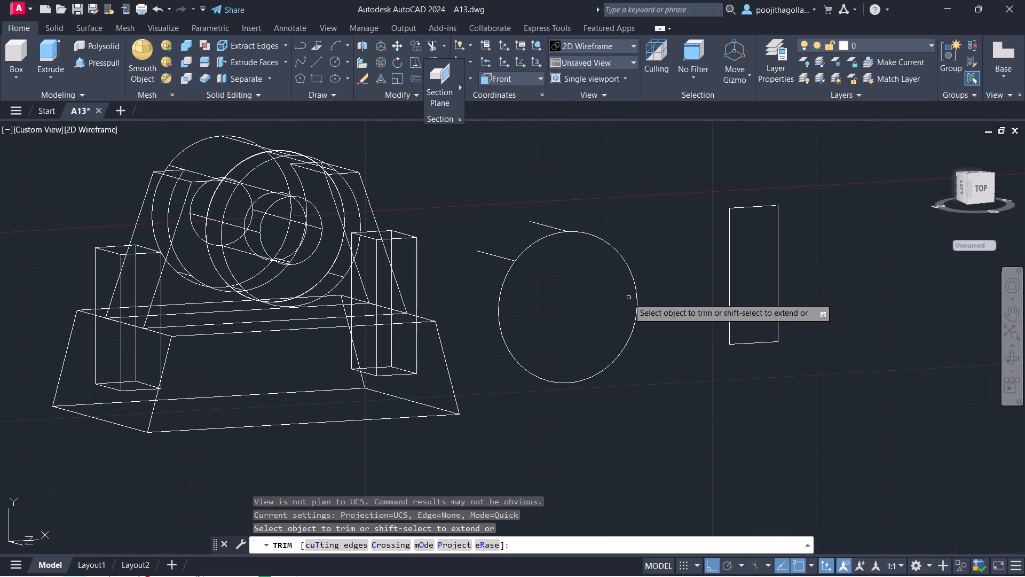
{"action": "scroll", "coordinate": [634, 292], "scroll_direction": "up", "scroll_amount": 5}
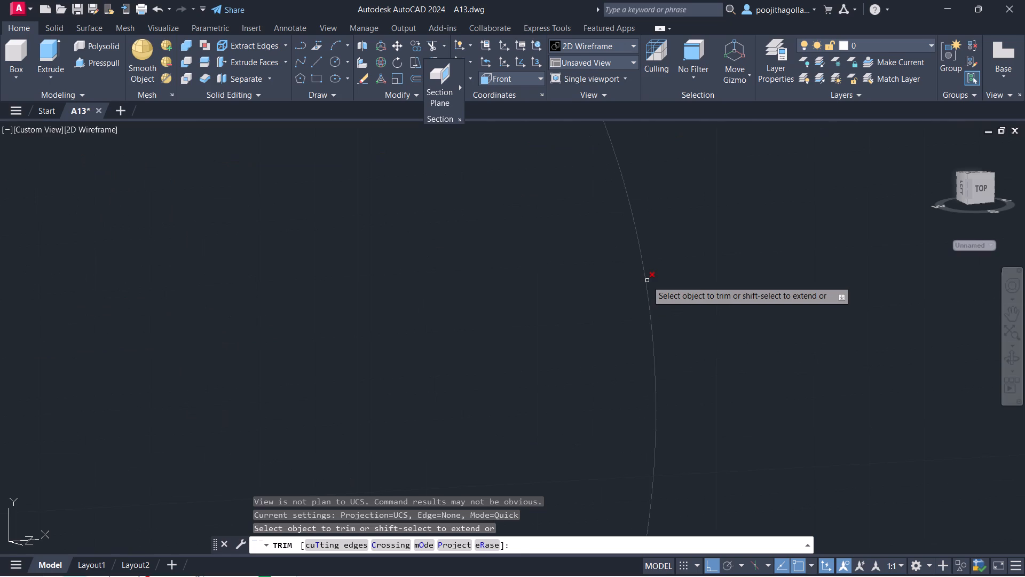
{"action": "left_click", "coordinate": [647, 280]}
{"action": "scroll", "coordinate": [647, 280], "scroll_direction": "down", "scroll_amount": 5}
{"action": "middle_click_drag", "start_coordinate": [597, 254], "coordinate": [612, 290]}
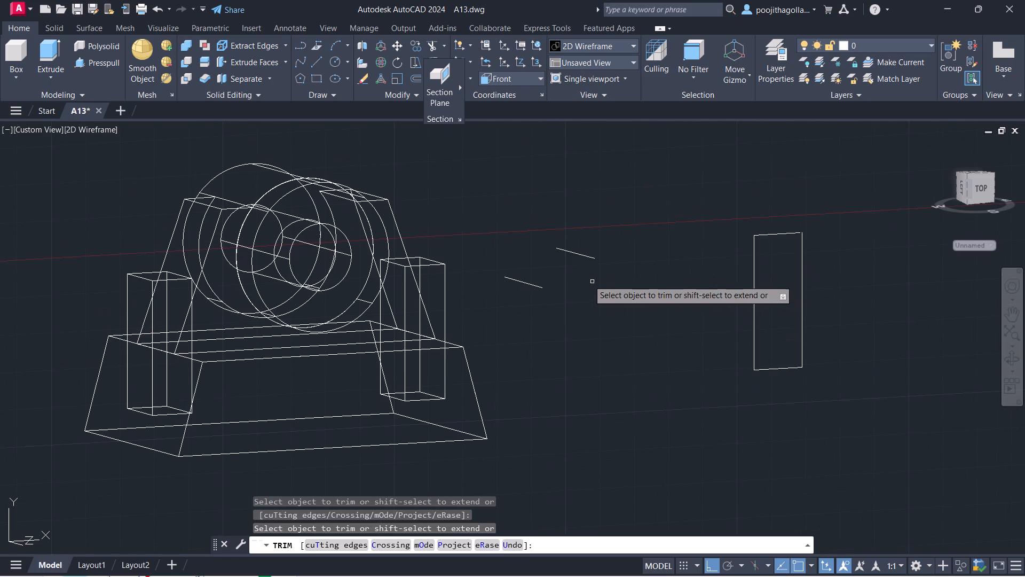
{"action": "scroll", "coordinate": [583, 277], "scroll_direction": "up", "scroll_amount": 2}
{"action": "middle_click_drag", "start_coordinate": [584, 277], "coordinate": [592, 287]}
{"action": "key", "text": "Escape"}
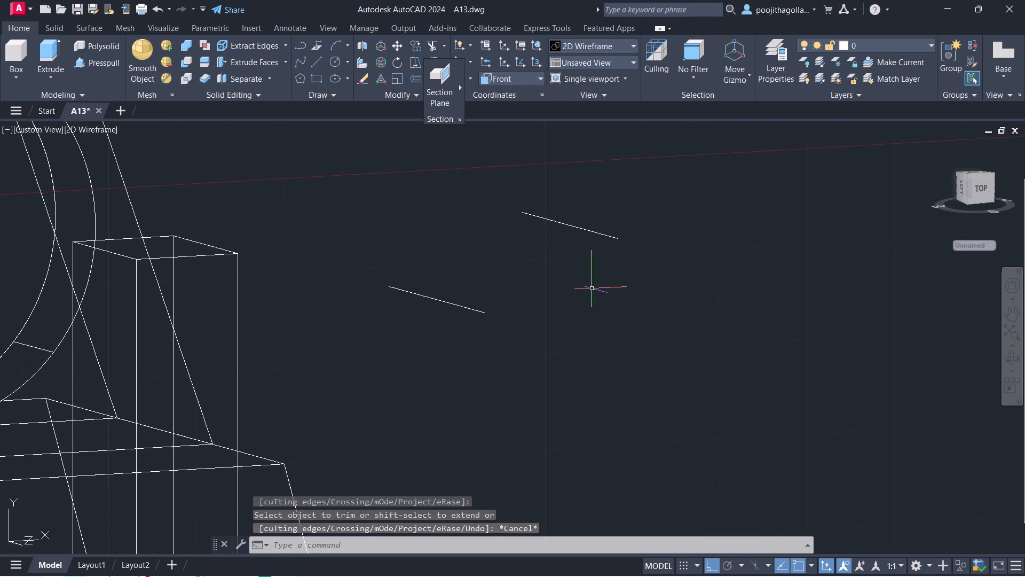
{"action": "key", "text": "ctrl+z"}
Draw a vertical line downward inside the circle from the near end of the upper 24-unit line.
{"action": "left_click", "coordinate": [1005, 361]}
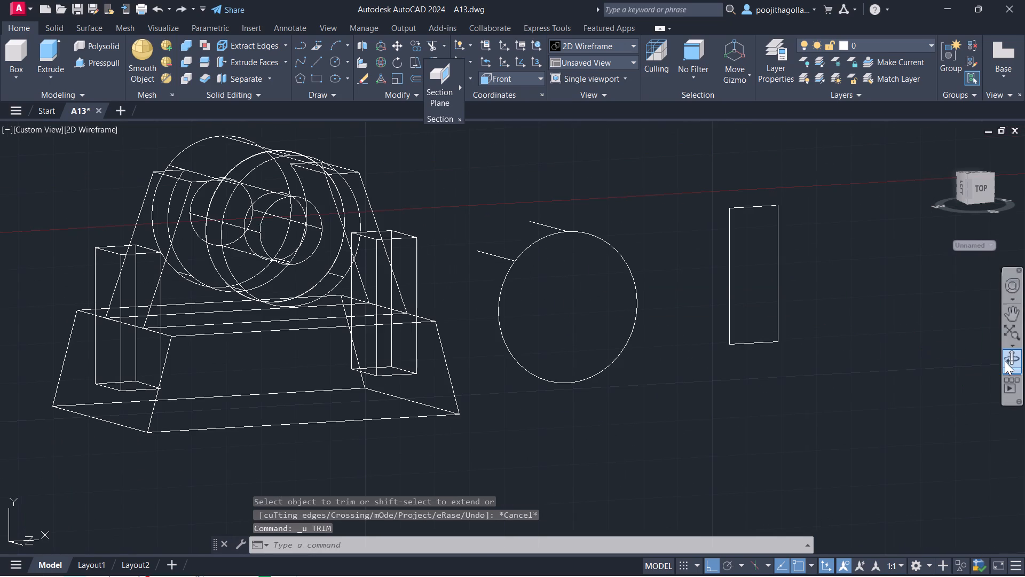
{"action": "left_click_drag", "start_coordinate": [526, 348], "coordinate": [554, 381]}
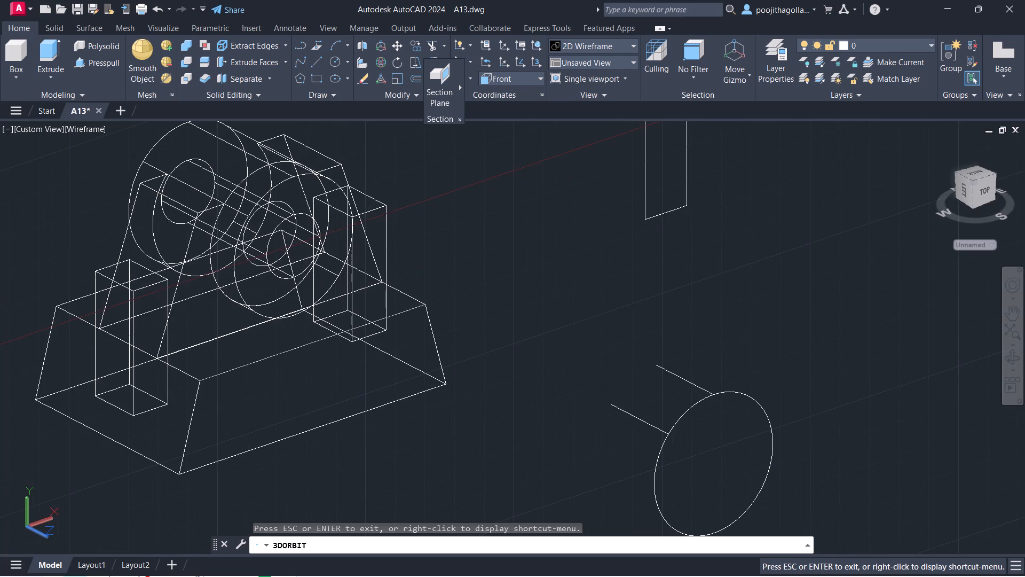
{"action": "scroll", "coordinate": [679, 406], "scroll_direction": "up", "scroll_amount": 6}
{"action": "middle_click_drag", "start_coordinate": [707, 422], "coordinate": [698, 317]}
{"action": "scroll", "coordinate": [698, 316], "scroll_direction": "up", "scroll_amount": 2}
{"action": "middle_click_drag", "start_coordinate": [705, 332], "coordinate": [703, 325]}
{"action": "scroll", "coordinate": [705, 332], "scroll_direction": "up", "scroll_amount": 1}
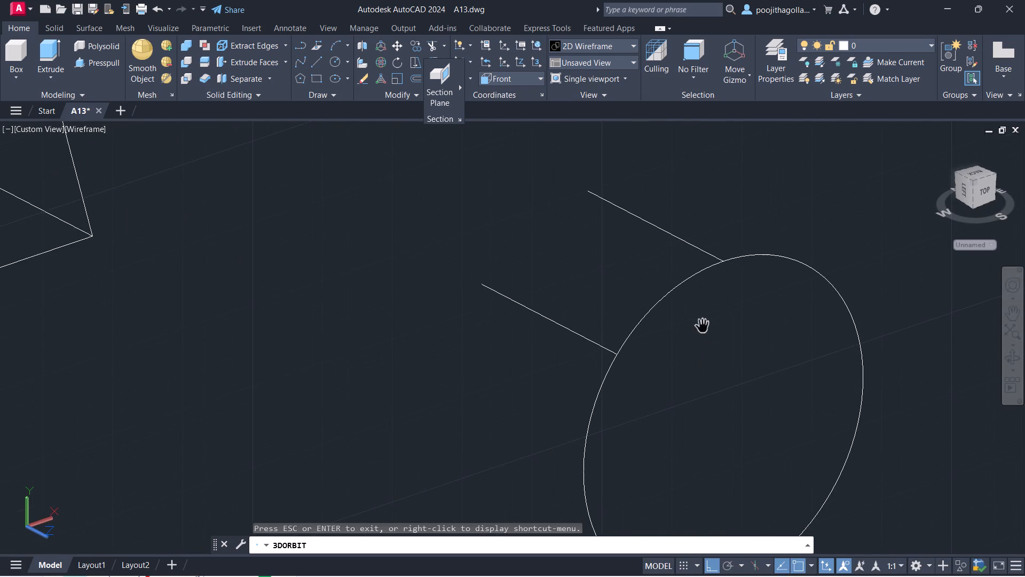
{"action": "scroll", "coordinate": [701, 325], "scroll_direction": "down", "scroll_amount": 1}
{"action": "middle_click_drag", "start_coordinate": [703, 325], "coordinate": [654, 275]}
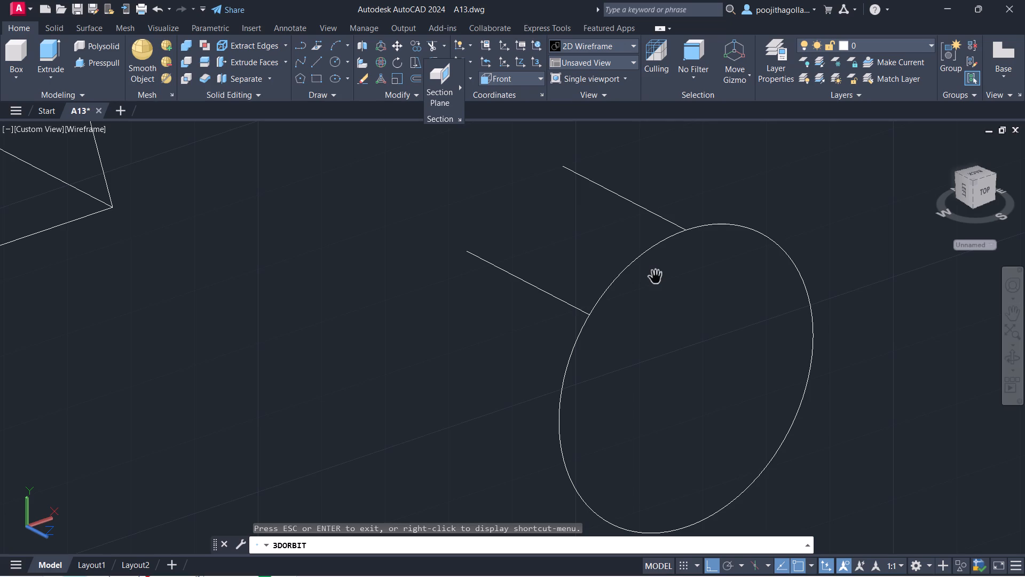
{"action": "key", "text": "Escape"}
{"action": "key", "text": "l"}
{"action": "key", "text": "Return"}
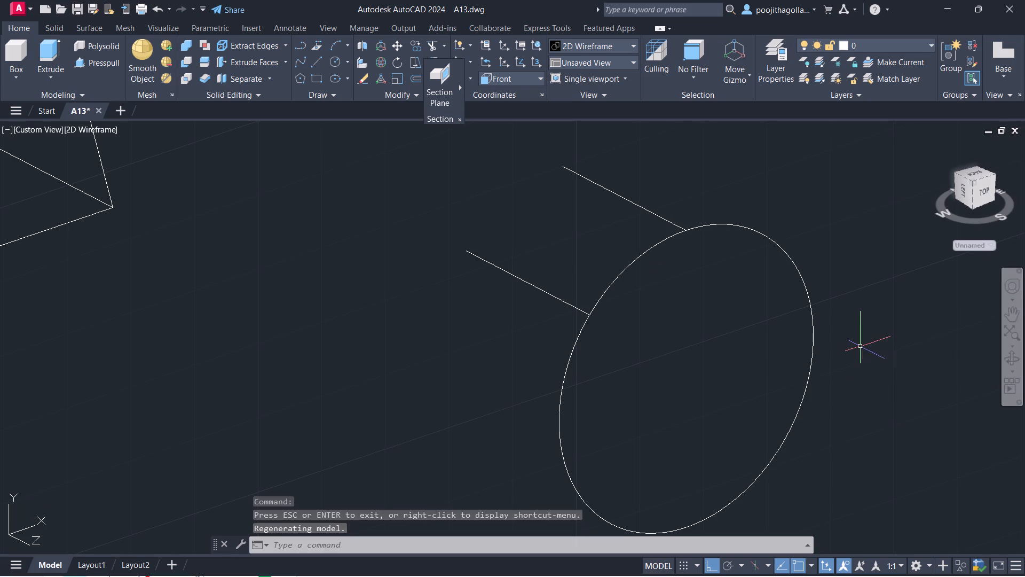
{"action": "left_click", "coordinate": [684, 231]}
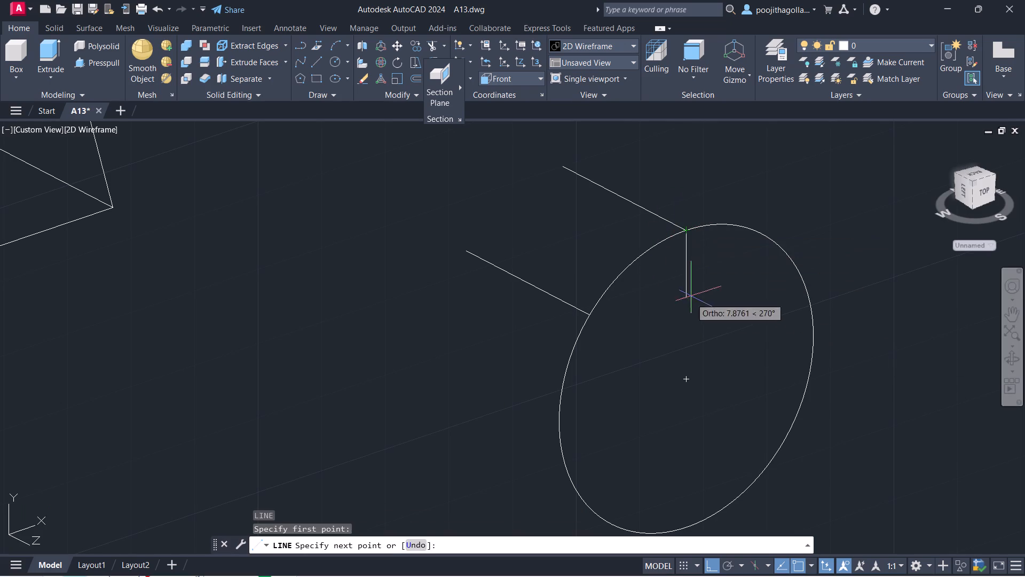
{"action": "left_click", "coordinate": [690, 342]}
{"action": "key", "text": "Escape"}
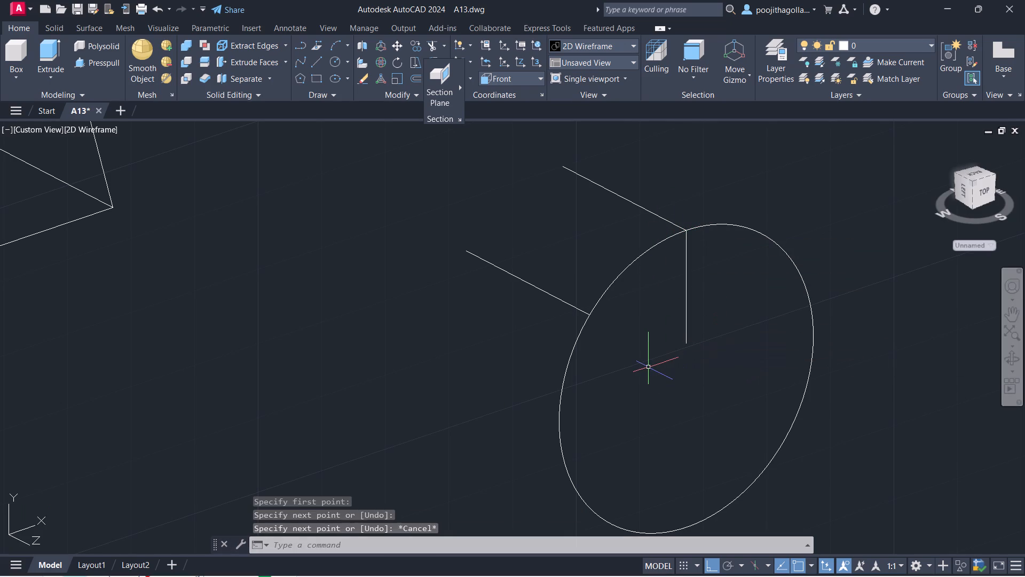
Draw a line along the X axis from the near end of the lower 24-unit line, crossing the vertical line.
{"action": "key", "text": "l"}
{"action": "key", "text": "Return"}
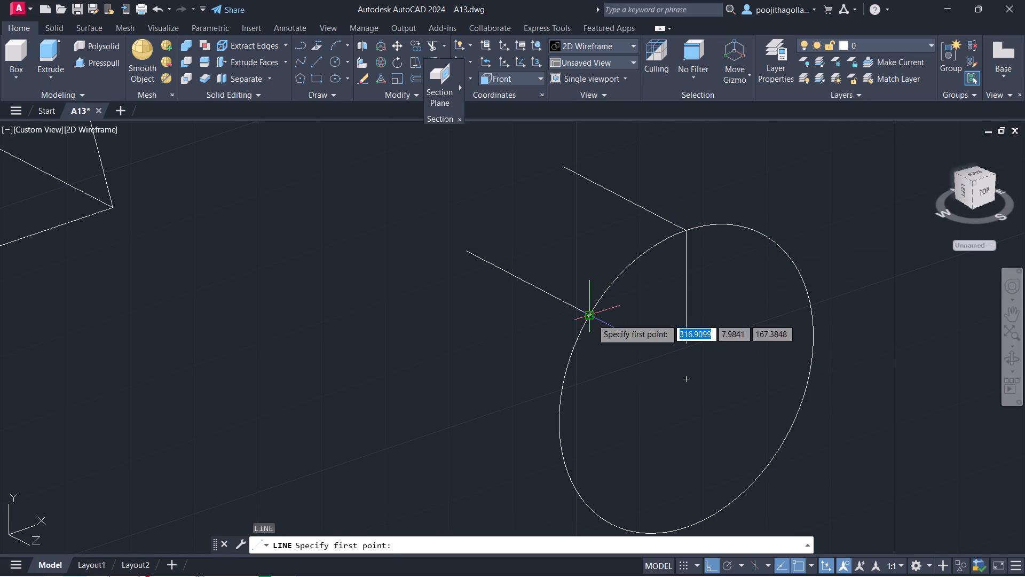
{"action": "left_click", "coordinate": [592, 319]}
{"action": "left_click", "coordinate": [727, 301]}
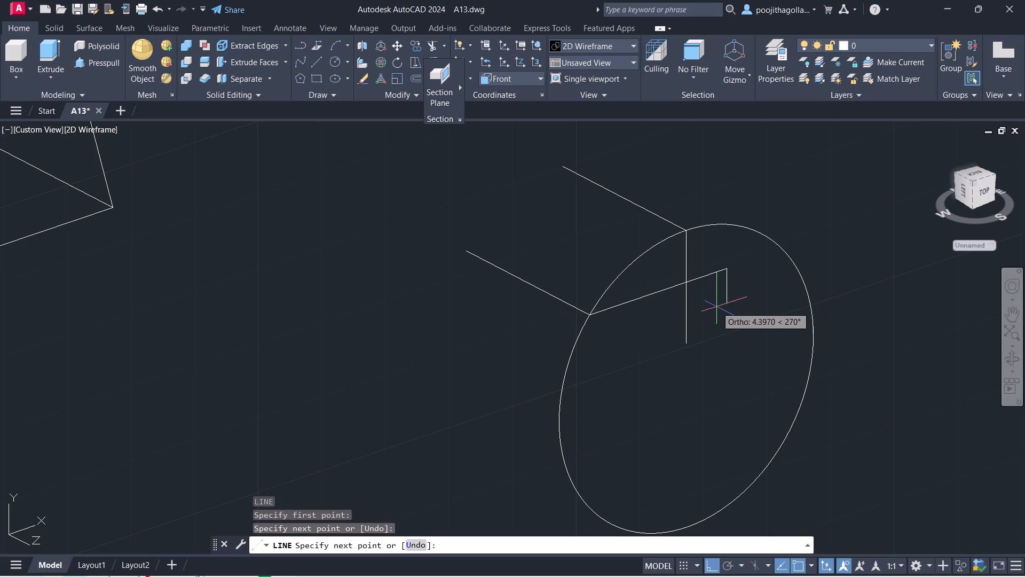
{"action": "key", "text": "Escape"}
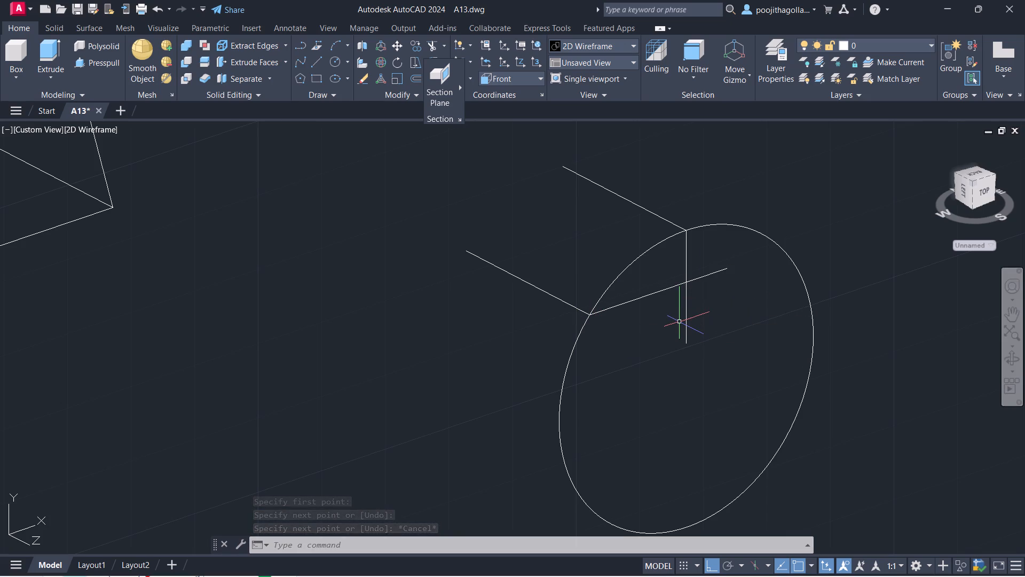
Trim both lines' overhanging ends and the rest of the circle, leaving a closed profile of two lines and an arc.
{"action": "type", "text": "tr"}
{"action": "key", "text": "Return"}
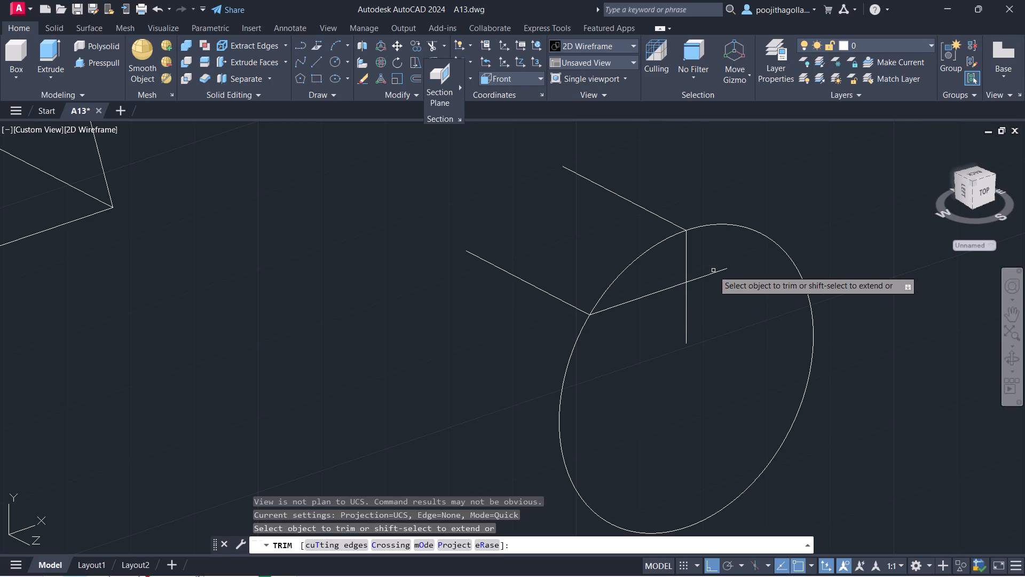
{"action": "scroll", "coordinate": [713, 271], "scroll_direction": "up", "scroll_amount": 3}
{"action": "left_click", "coordinate": [703, 286]}
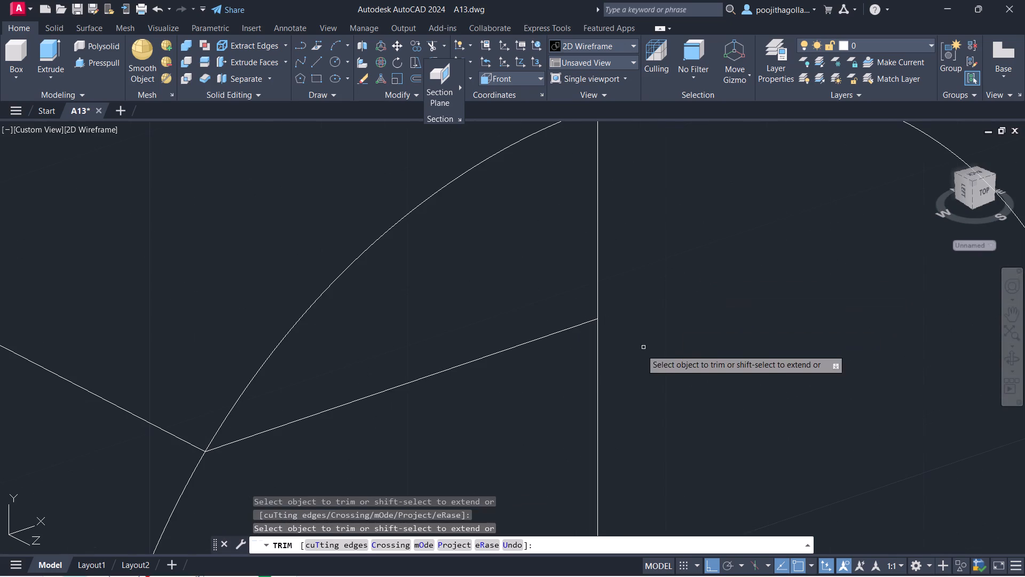
{"action": "left_click", "coordinate": [599, 368]}
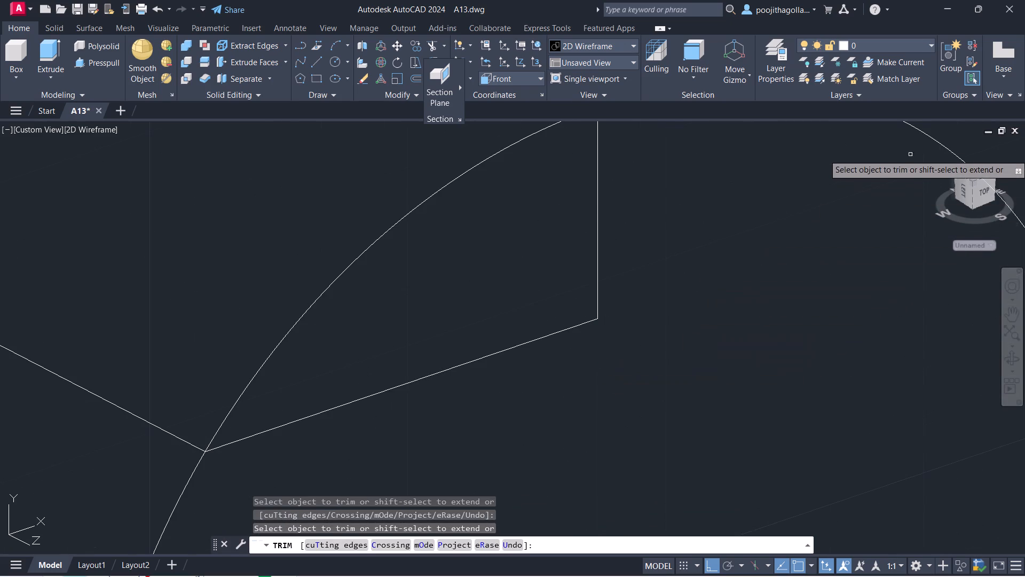
{"action": "left_click", "coordinate": [927, 132]}
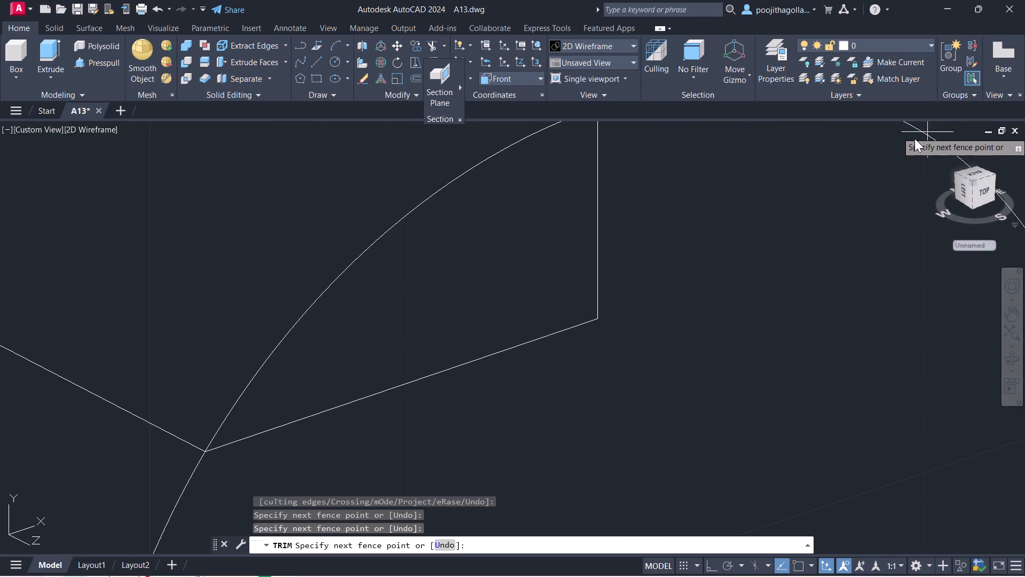
{"action": "scroll", "coordinate": [791, 197], "scroll_direction": "down", "scroll_amount": 2}
{"action": "left_click", "coordinate": [810, 195]}
{"action": "scroll", "coordinate": [764, 231], "scroll_direction": "up", "scroll_amount": 1}
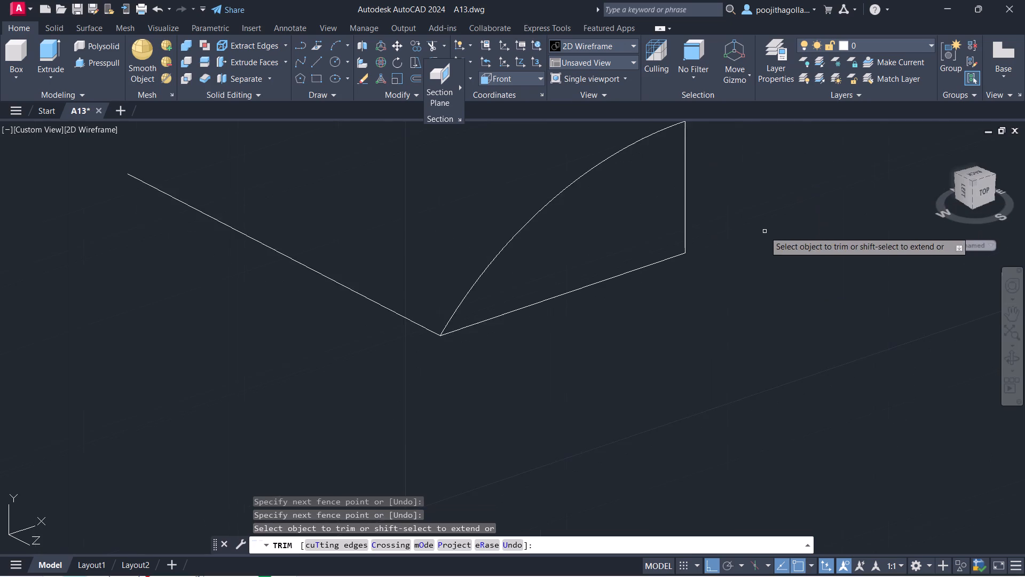
{"action": "middle_click_drag", "start_coordinate": [766, 235], "coordinate": [790, 337]}
{"action": "key", "text": "Escape"}
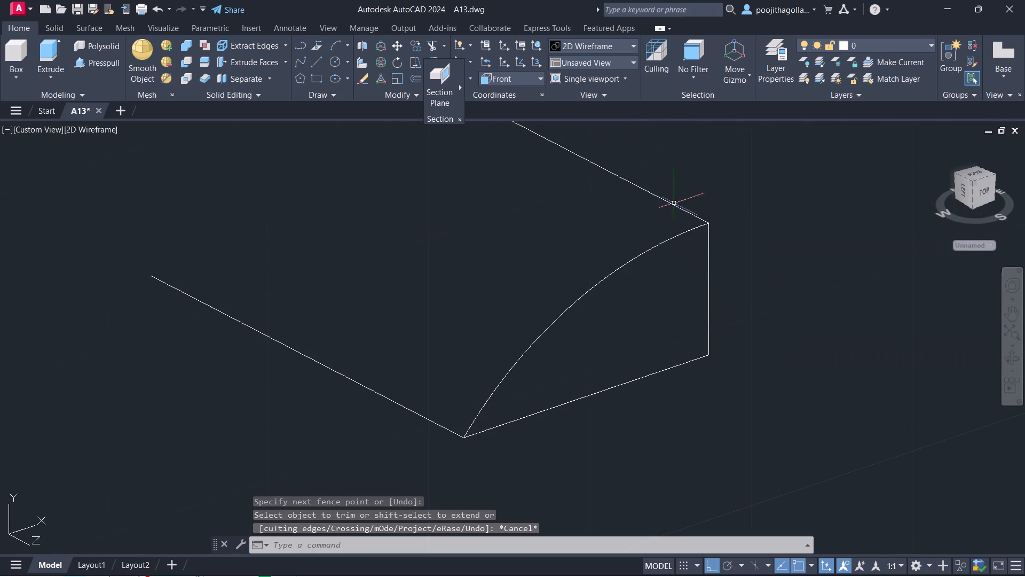
Delete the two 24-unit construction lines attached to the arc profile.
{"action": "left_click", "coordinate": [660, 199]}
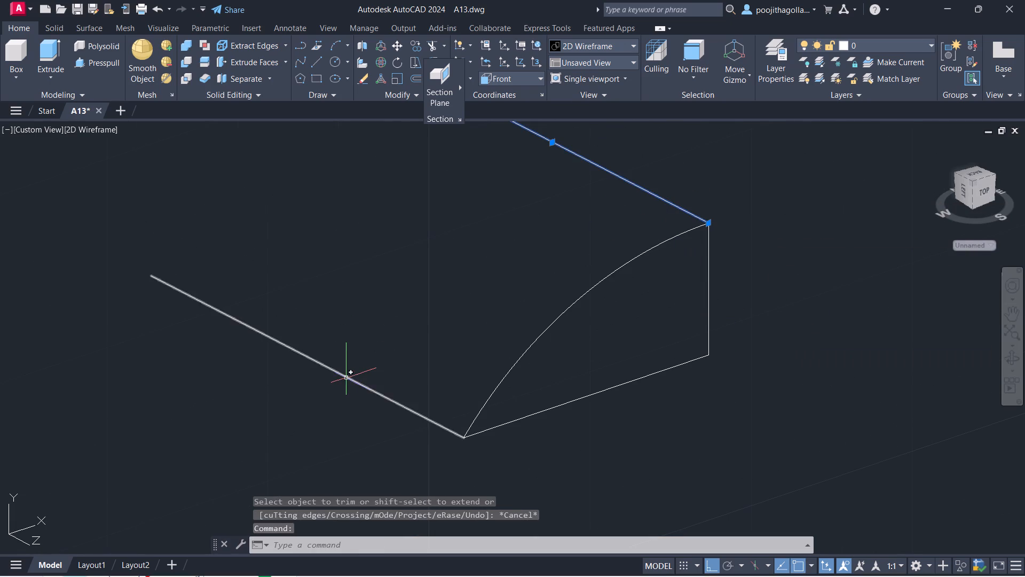
{"action": "left_click", "coordinate": [345, 379]}
{"action": "key", "text": "Delete"}
Join the arc and its two straight edges into a single closed profile.
{"action": "left_click_drag", "start_coordinate": [805, 215], "coordinate": [795, 228]}
{"action": "left_click", "coordinate": [412, 446]}
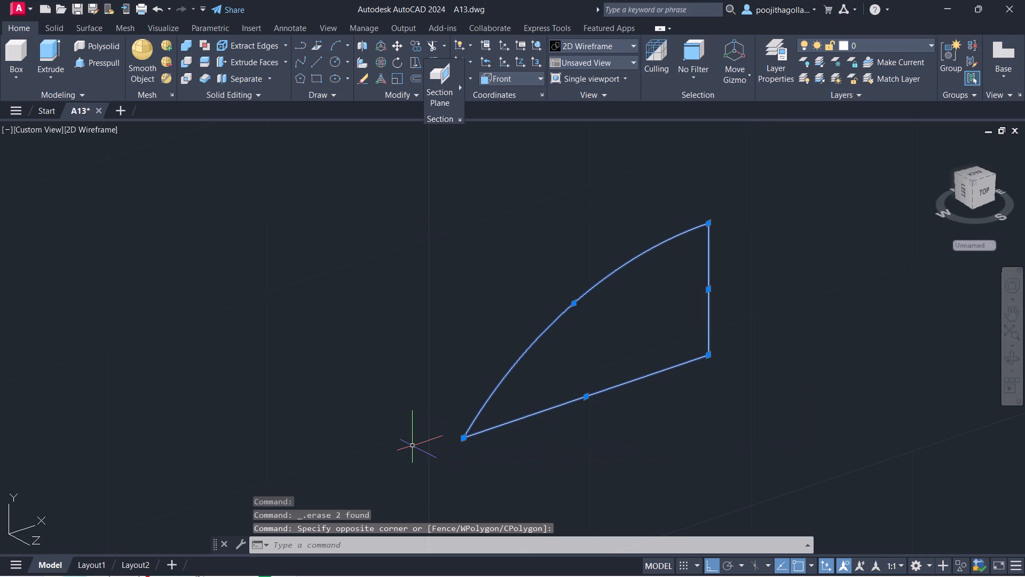
{"action": "key", "text": "j"}
{"action": "key", "text": "Return"}
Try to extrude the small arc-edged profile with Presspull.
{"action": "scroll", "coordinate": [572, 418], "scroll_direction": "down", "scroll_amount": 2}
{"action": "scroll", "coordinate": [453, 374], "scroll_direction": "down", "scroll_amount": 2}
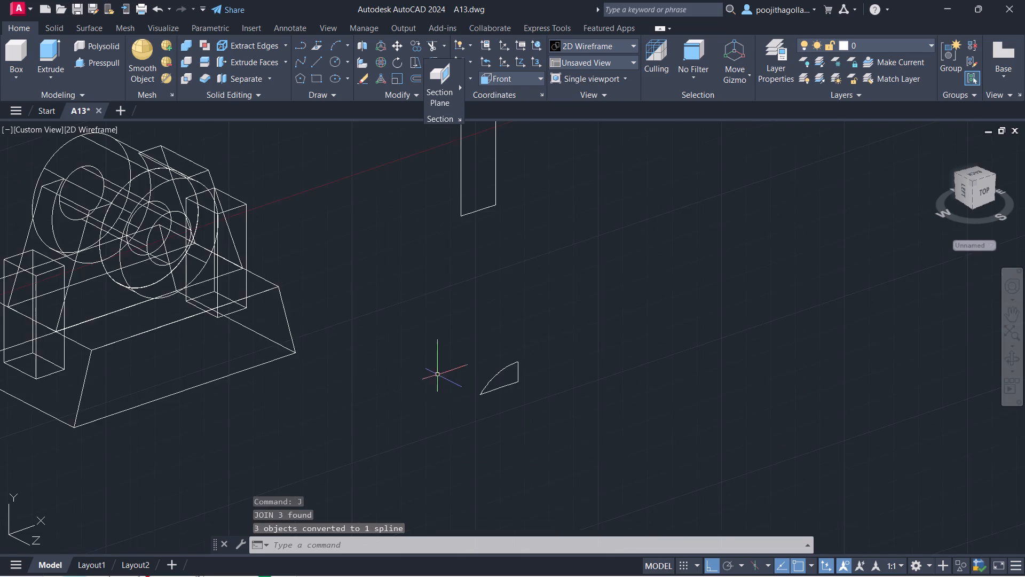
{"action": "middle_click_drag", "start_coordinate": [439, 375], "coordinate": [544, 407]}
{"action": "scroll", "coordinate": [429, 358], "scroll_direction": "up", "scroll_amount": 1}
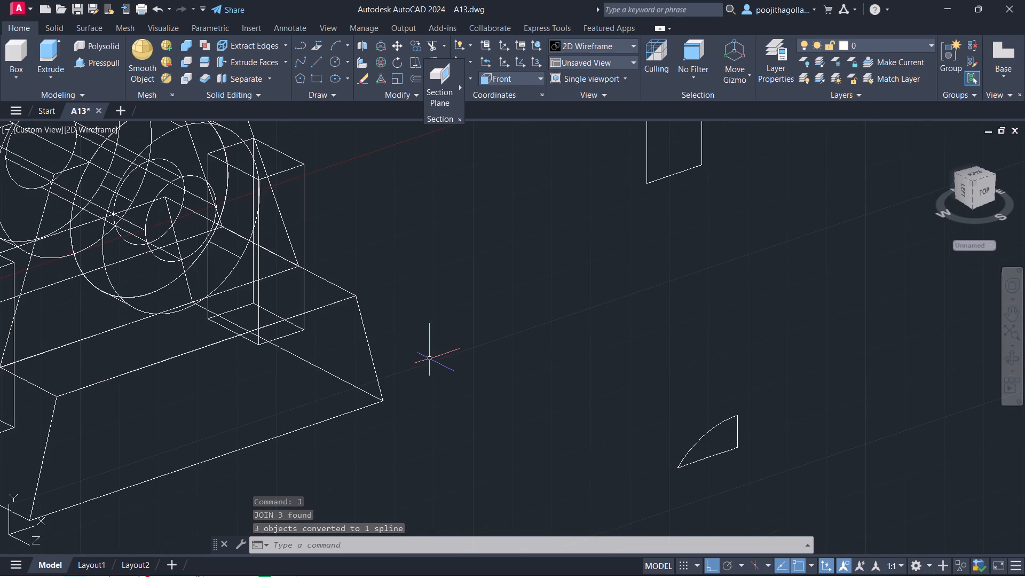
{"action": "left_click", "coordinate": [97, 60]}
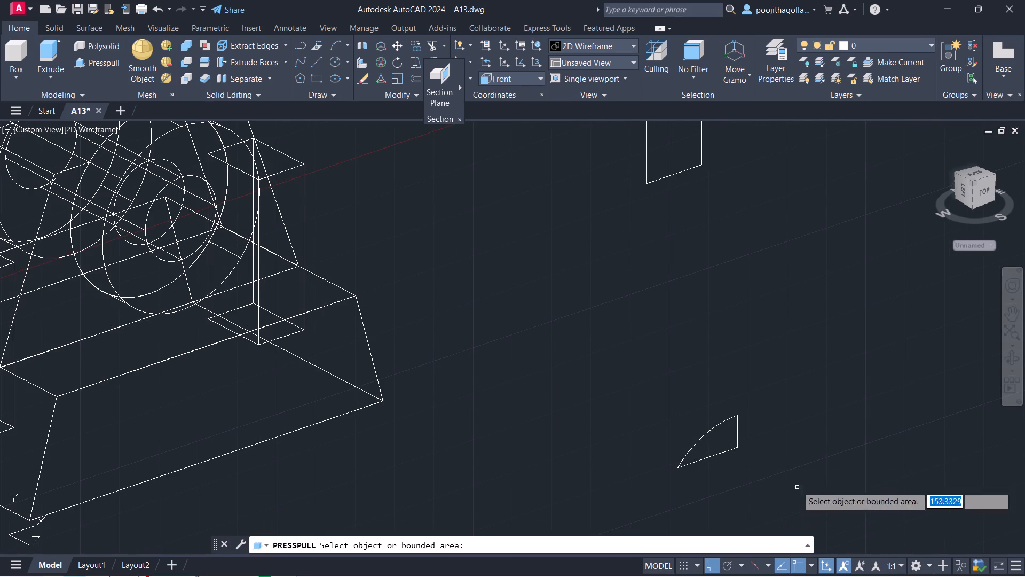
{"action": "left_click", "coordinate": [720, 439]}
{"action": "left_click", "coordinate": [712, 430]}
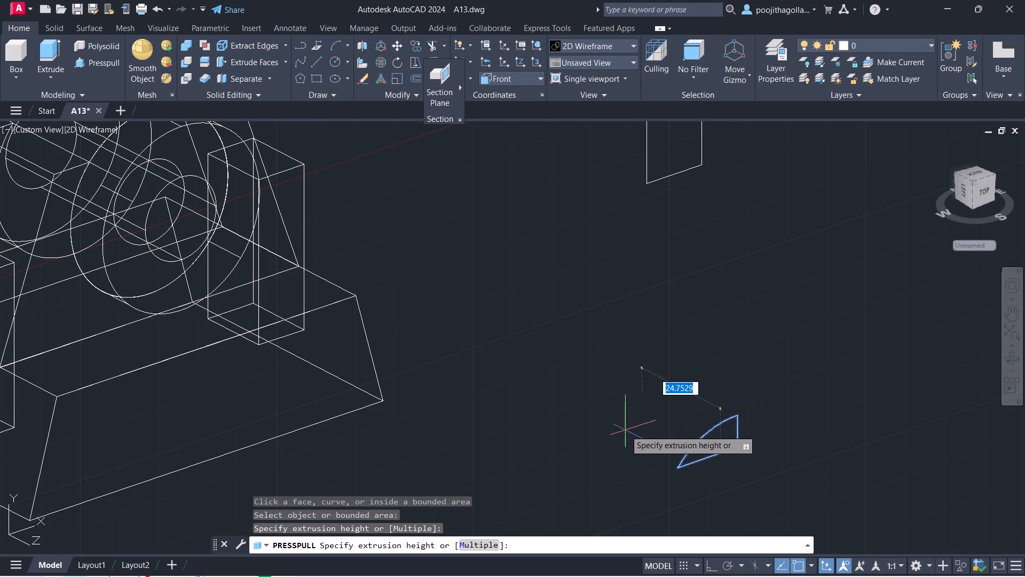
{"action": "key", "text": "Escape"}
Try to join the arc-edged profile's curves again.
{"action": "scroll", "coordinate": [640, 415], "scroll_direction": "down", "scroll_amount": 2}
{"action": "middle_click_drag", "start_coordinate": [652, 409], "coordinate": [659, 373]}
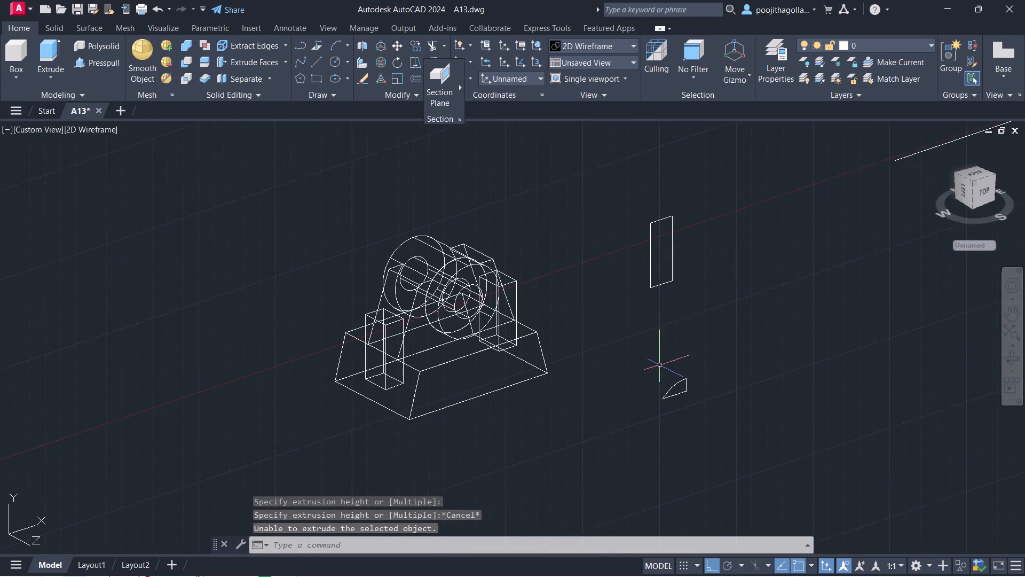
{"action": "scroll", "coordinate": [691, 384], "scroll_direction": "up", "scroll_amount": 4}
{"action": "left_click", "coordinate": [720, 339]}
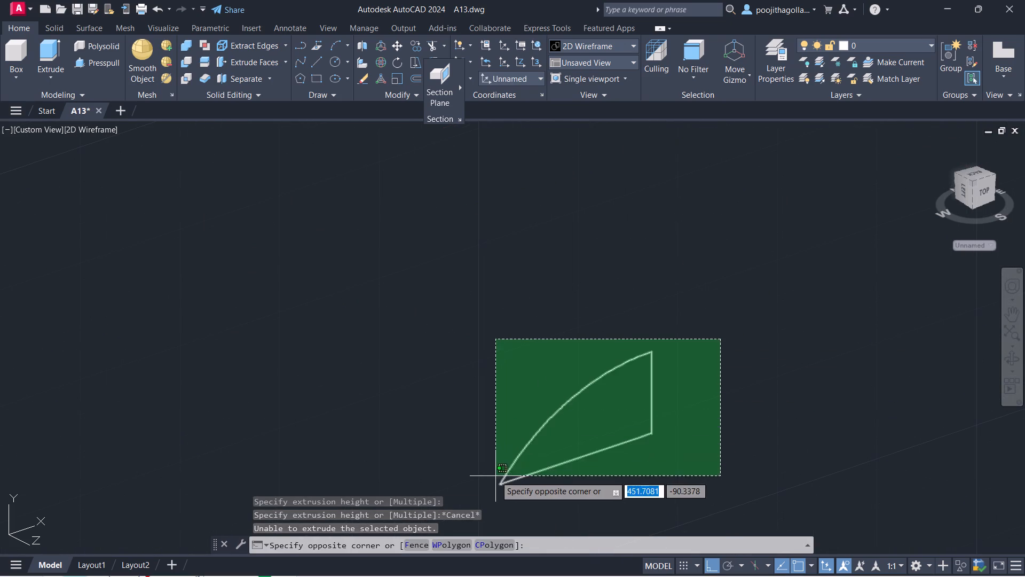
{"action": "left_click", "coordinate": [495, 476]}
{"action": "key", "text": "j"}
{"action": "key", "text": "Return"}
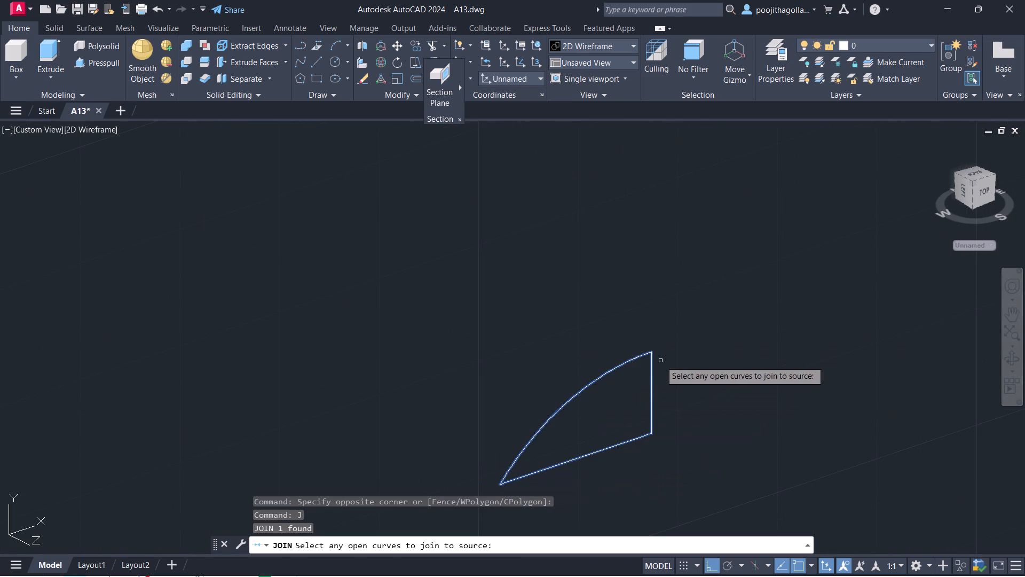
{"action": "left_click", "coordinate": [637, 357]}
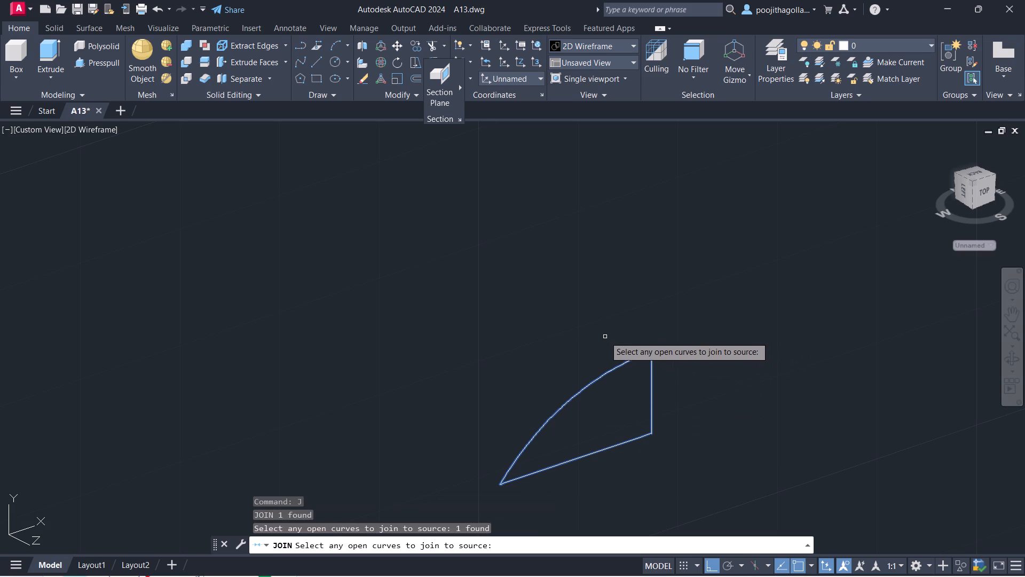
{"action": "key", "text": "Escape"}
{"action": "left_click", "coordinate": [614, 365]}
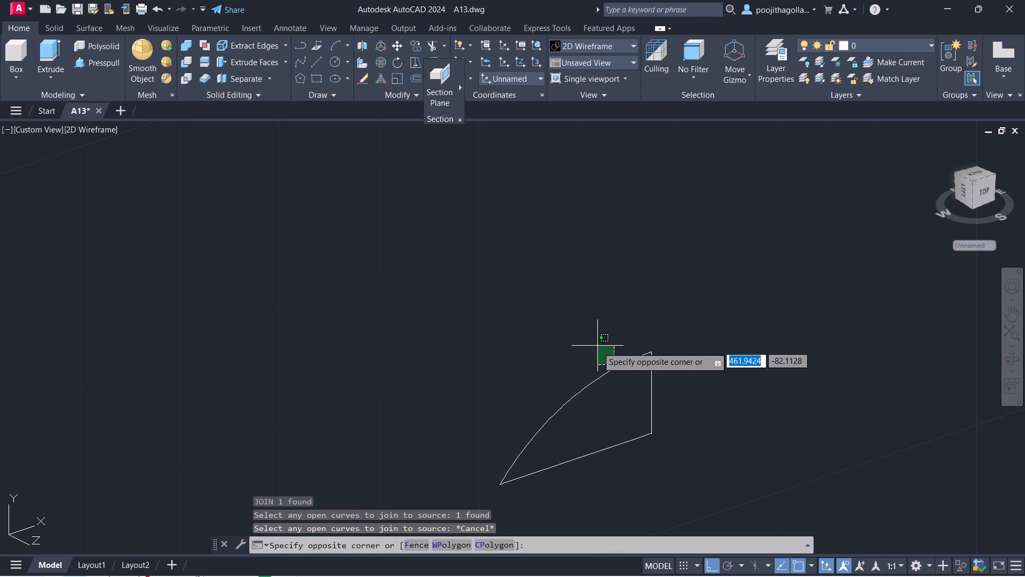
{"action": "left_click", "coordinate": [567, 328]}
Switch the model's visual style to Shades of Gray.
{"action": "scroll", "coordinate": [509, 357], "scroll_direction": "down", "scroll_amount": 2}
{"action": "middle_click_drag", "start_coordinate": [507, 355], "coordinate": [550, 385]}
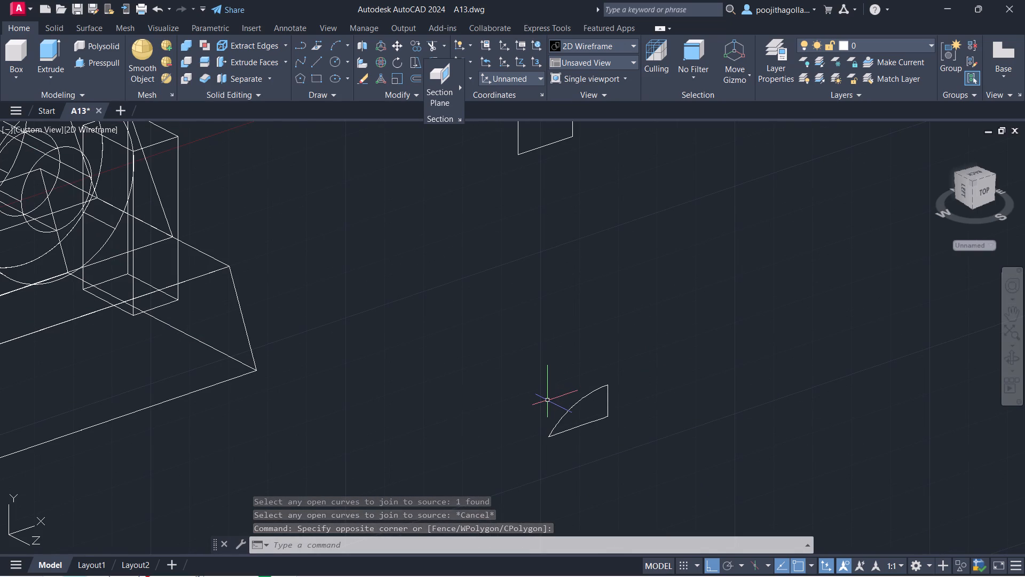
{"action": "scroll", "coordinate": [556, 416], "scroll_direction": "up", "scroll_amount": 1}
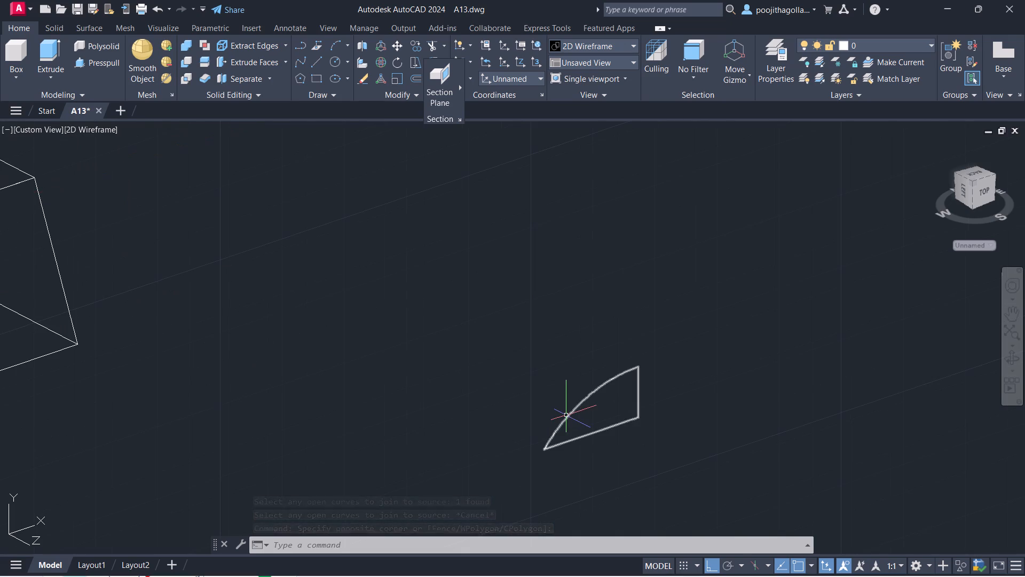
{"action": "scroll", "coordinate": [566, 415], "scroll_direction": "down", "scroll_amount": 1}
{"action": "middle_click_drag", "start_coordinate": [571, 413], "coordinate": [564, 395]}
{"action": "middle_click_drag", "start_coordinate": [481, 370], "coordinate": [508, 376]}
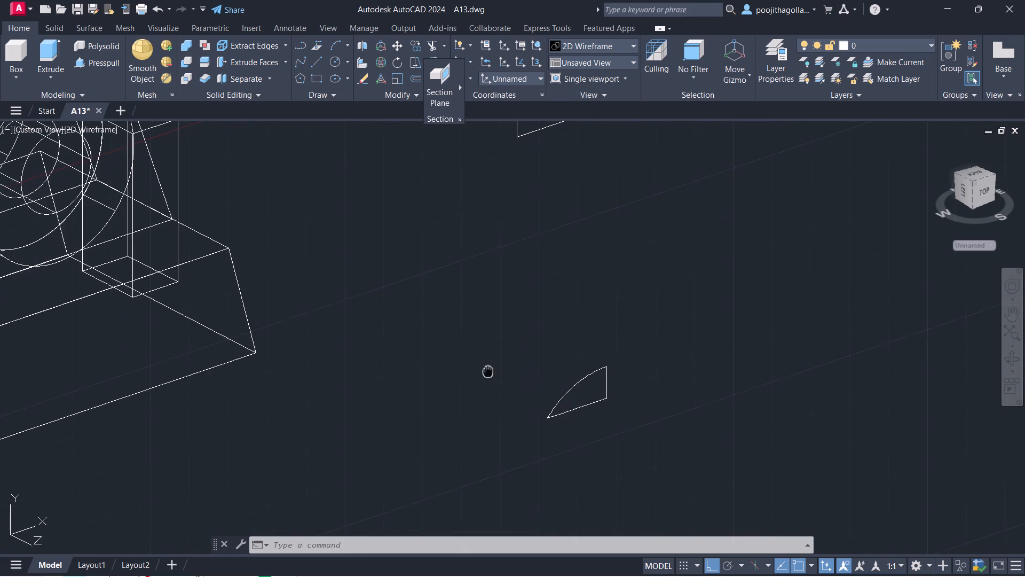
{"action": "middle_click_drag", "start_coordinate": [508, 376], "coordinate": [544, 385]}
{"action": "middle_click_drag", "start_coordinate": [523, 353], "coordinate": [665, 410]}
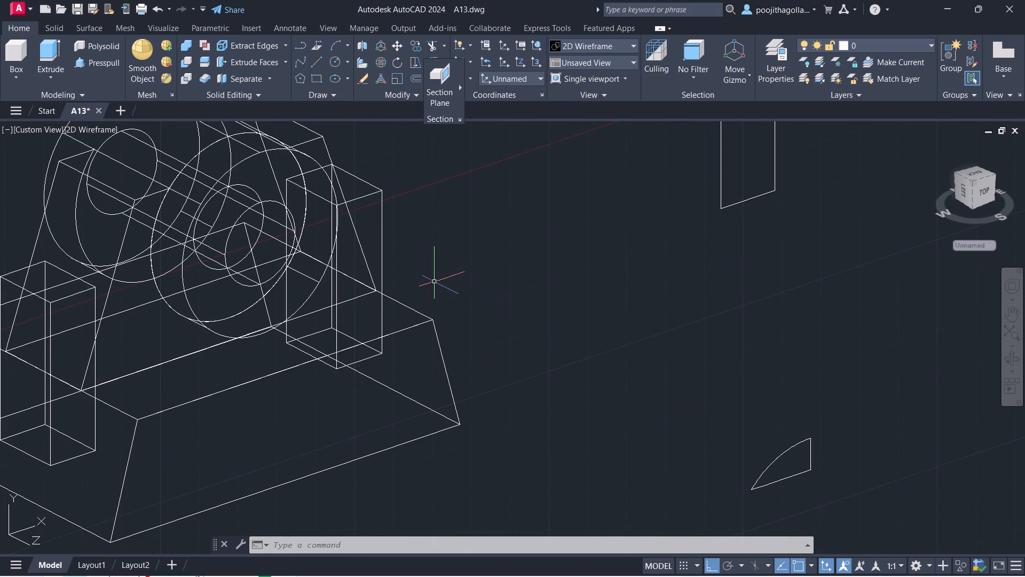
{"action": "left_click", "coordinate": [80, 126]}
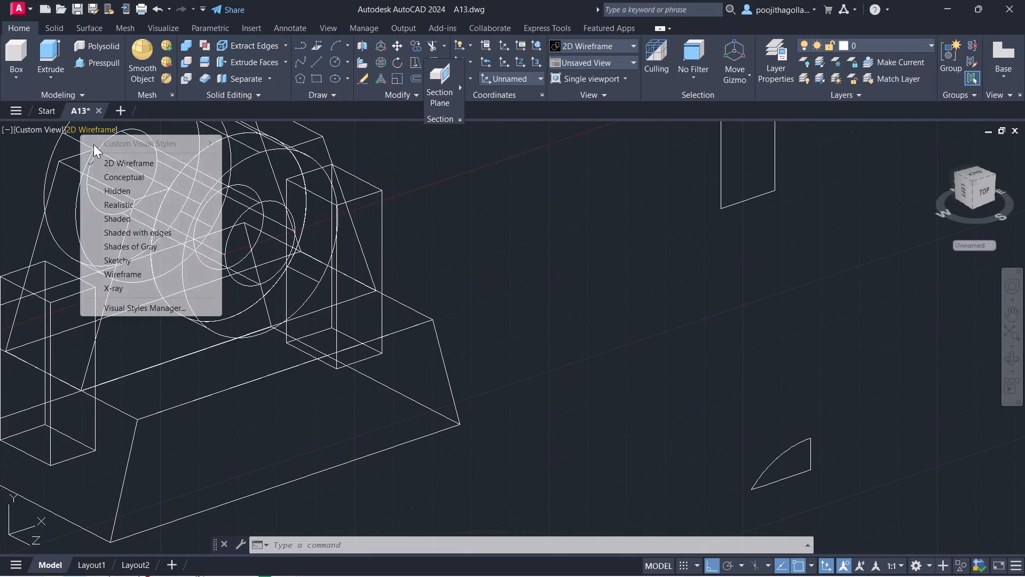
{"action": "left_click", "coordinate": [146, 253]}
{"action": "scroll", "coordinate": [200, 228], "scroll_direction": "down", "scroll_amount": 1}
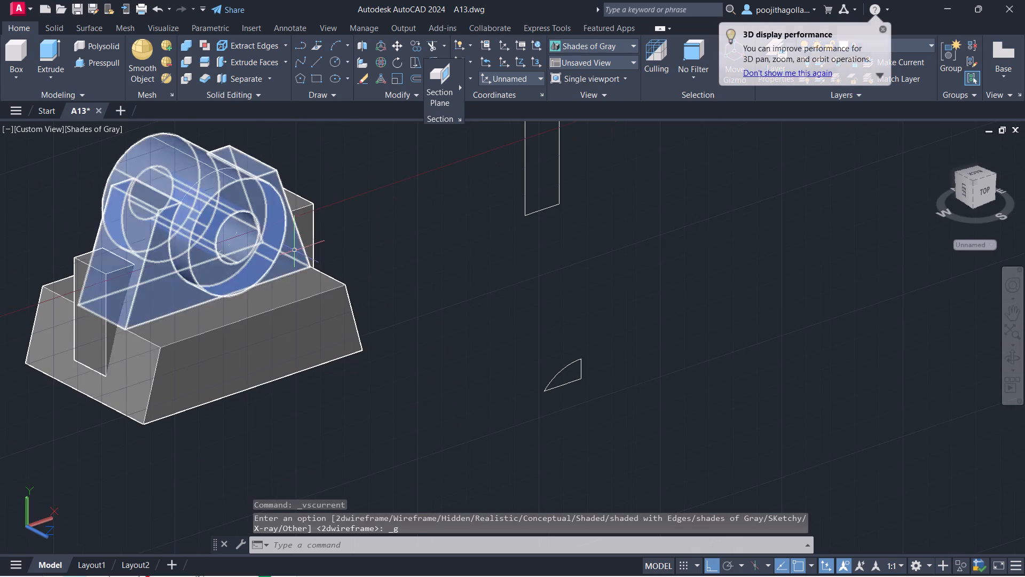
{"action": "middle_click_drag", "start_coordinate": [296, 252], "coordinate": [348, 281]}
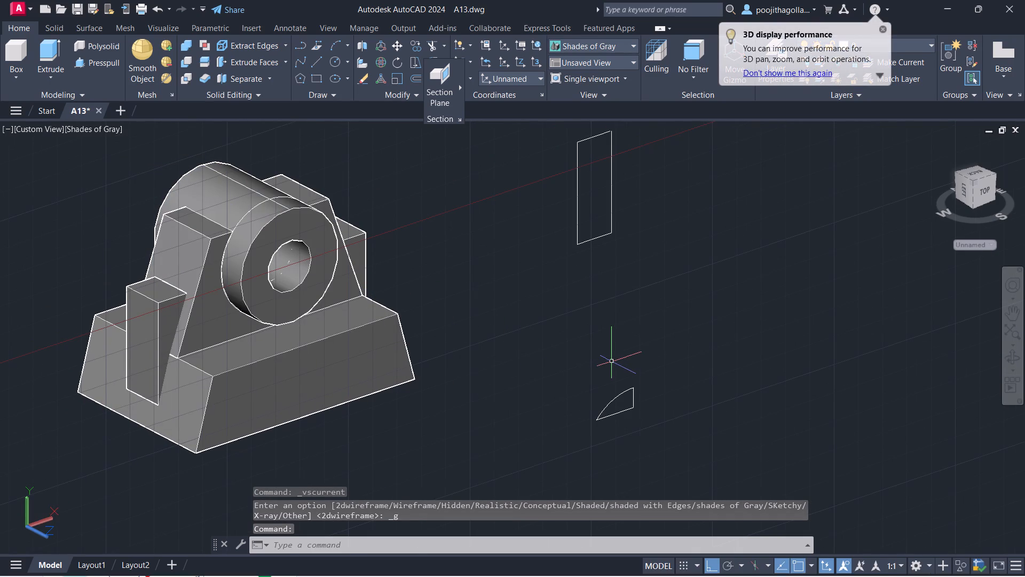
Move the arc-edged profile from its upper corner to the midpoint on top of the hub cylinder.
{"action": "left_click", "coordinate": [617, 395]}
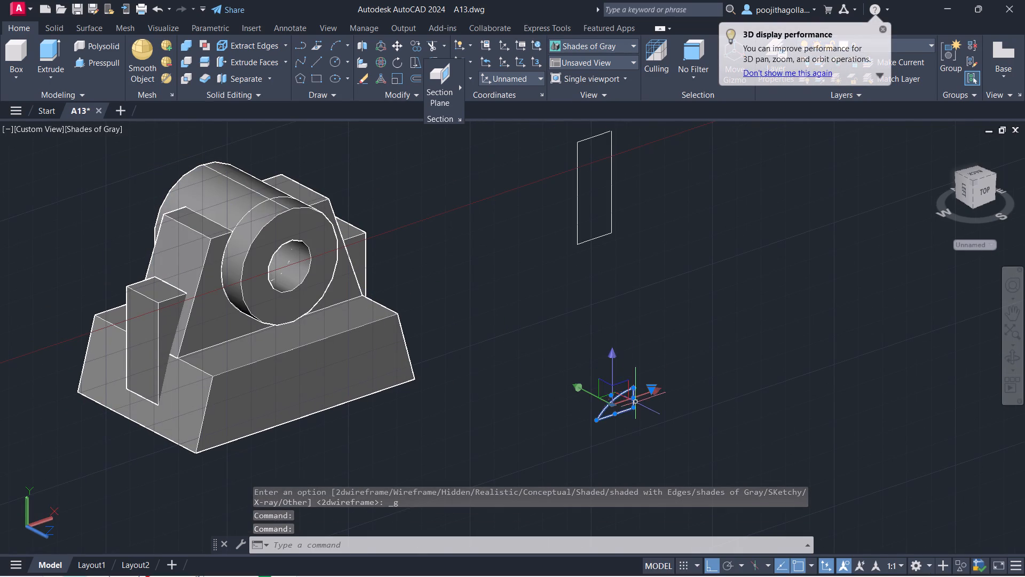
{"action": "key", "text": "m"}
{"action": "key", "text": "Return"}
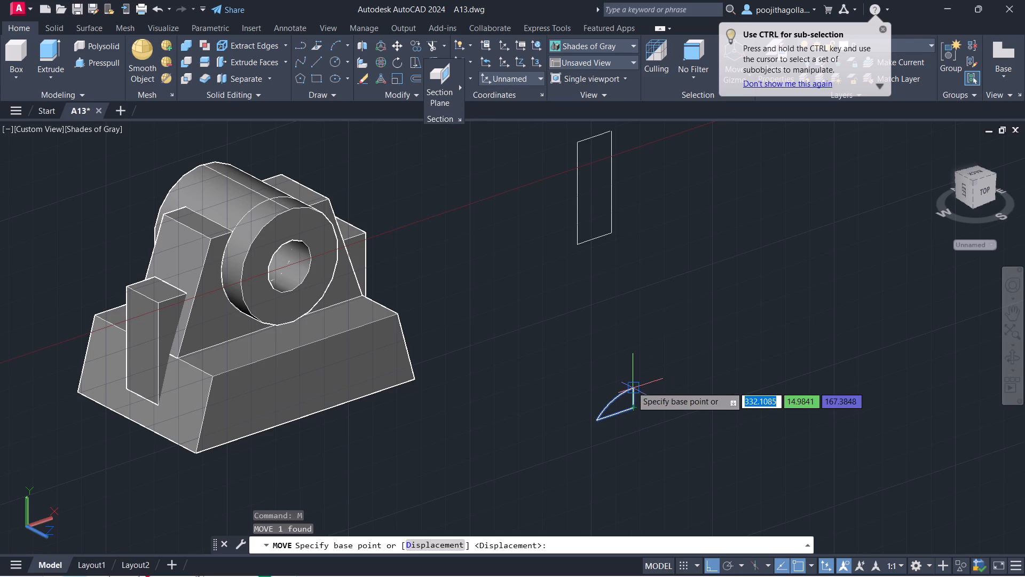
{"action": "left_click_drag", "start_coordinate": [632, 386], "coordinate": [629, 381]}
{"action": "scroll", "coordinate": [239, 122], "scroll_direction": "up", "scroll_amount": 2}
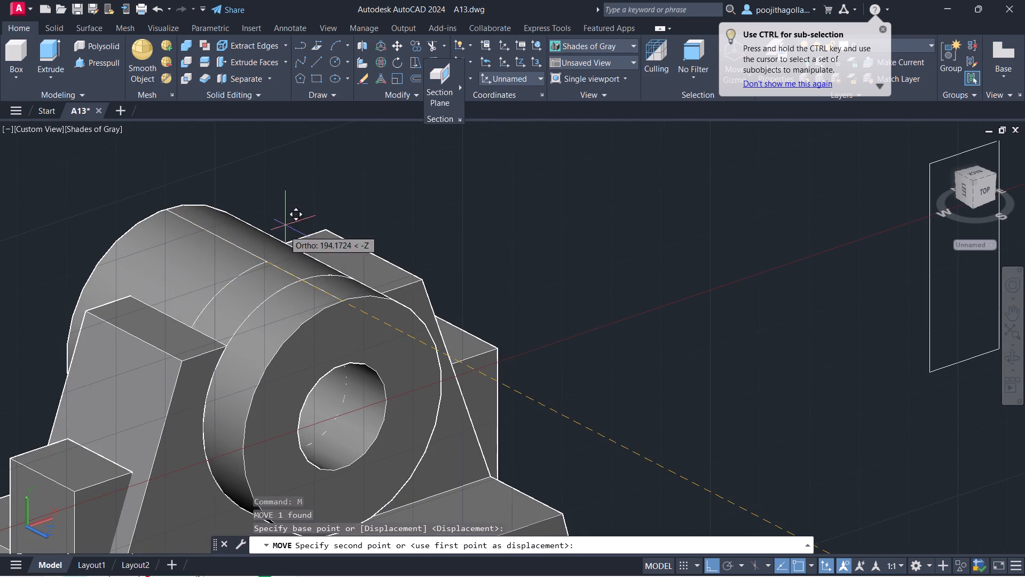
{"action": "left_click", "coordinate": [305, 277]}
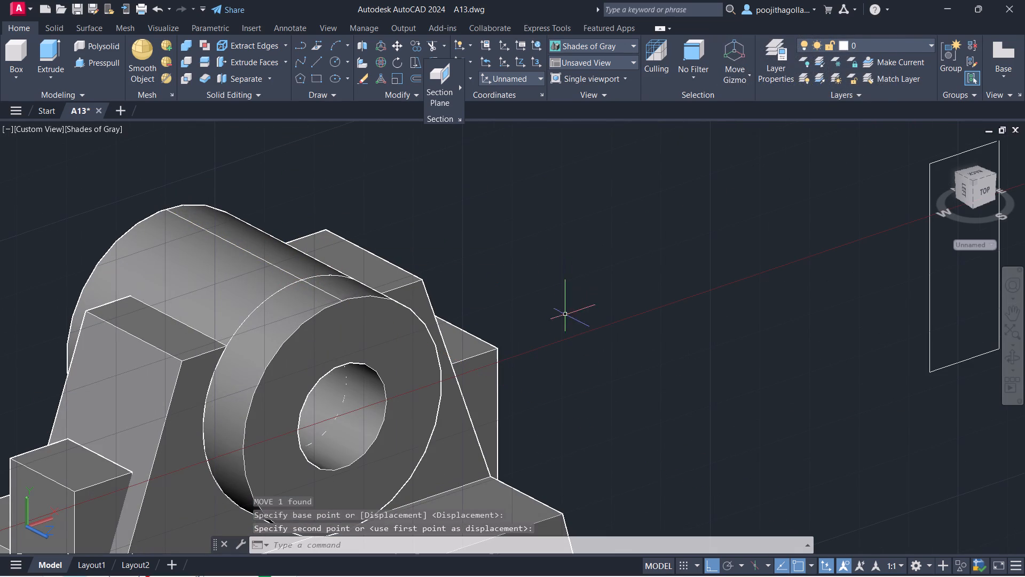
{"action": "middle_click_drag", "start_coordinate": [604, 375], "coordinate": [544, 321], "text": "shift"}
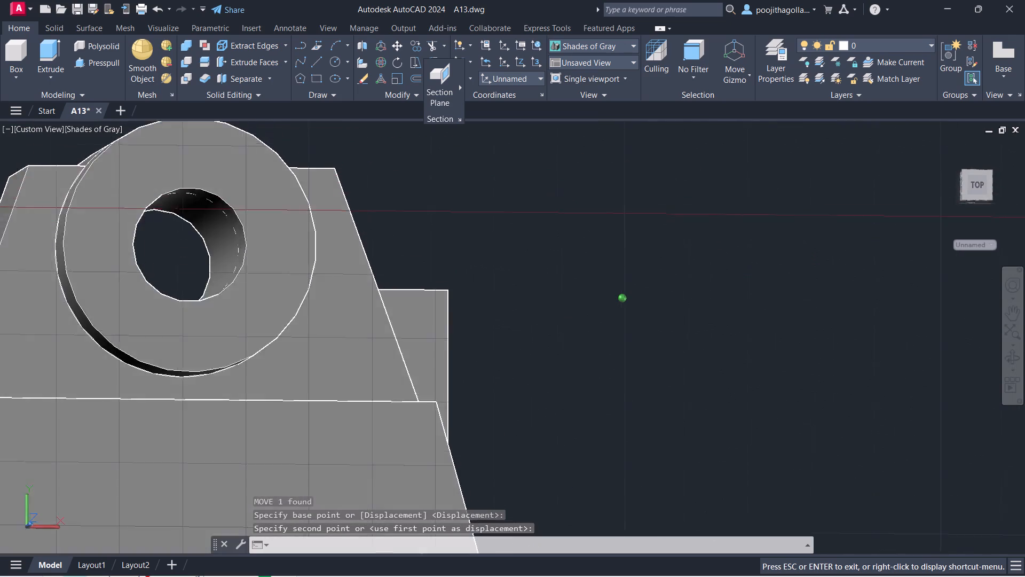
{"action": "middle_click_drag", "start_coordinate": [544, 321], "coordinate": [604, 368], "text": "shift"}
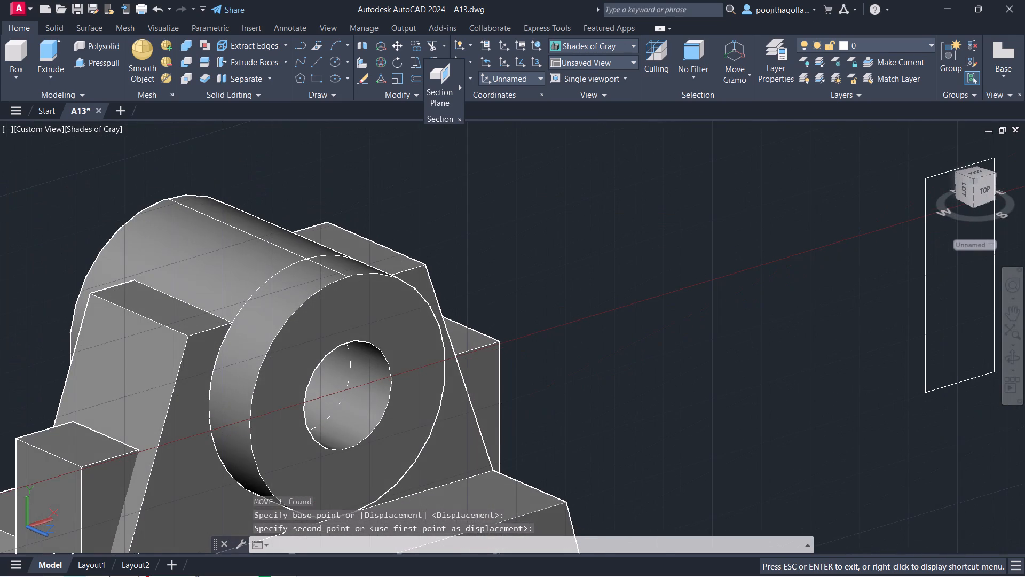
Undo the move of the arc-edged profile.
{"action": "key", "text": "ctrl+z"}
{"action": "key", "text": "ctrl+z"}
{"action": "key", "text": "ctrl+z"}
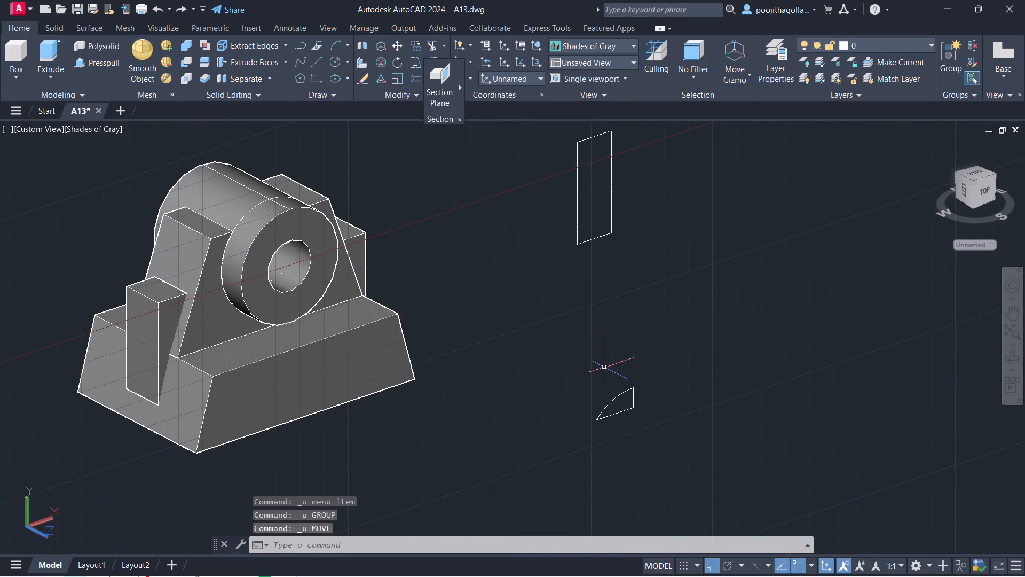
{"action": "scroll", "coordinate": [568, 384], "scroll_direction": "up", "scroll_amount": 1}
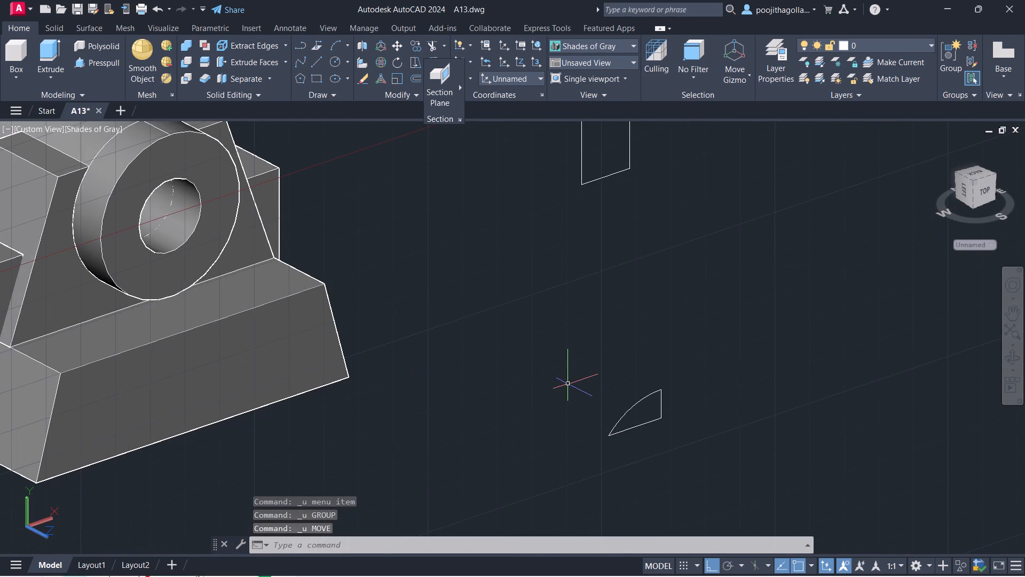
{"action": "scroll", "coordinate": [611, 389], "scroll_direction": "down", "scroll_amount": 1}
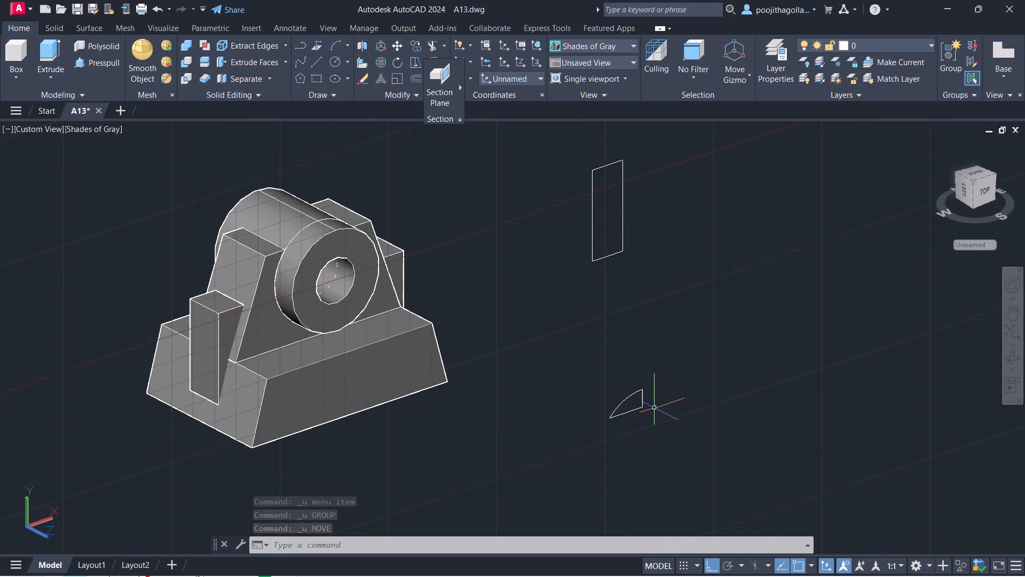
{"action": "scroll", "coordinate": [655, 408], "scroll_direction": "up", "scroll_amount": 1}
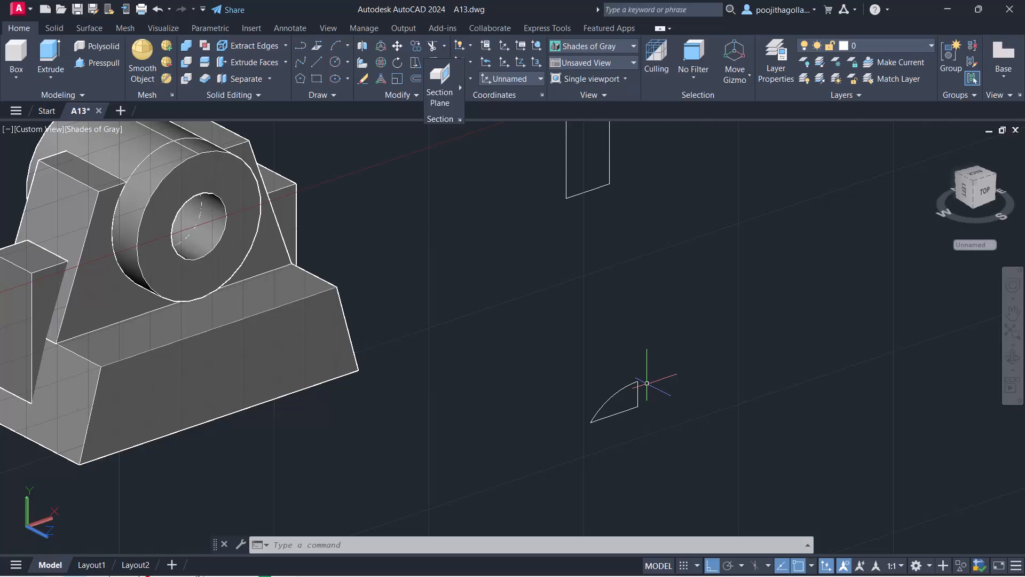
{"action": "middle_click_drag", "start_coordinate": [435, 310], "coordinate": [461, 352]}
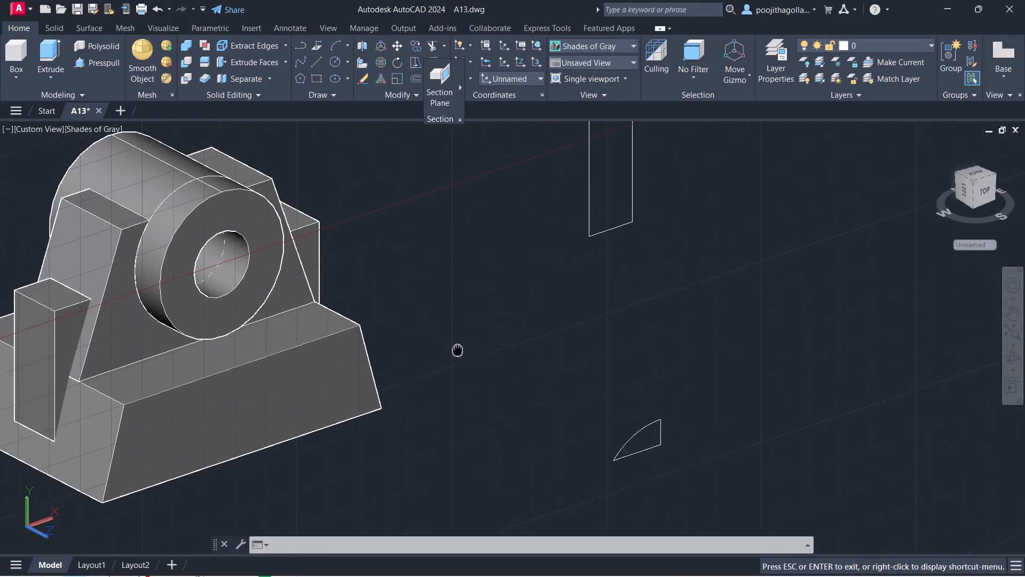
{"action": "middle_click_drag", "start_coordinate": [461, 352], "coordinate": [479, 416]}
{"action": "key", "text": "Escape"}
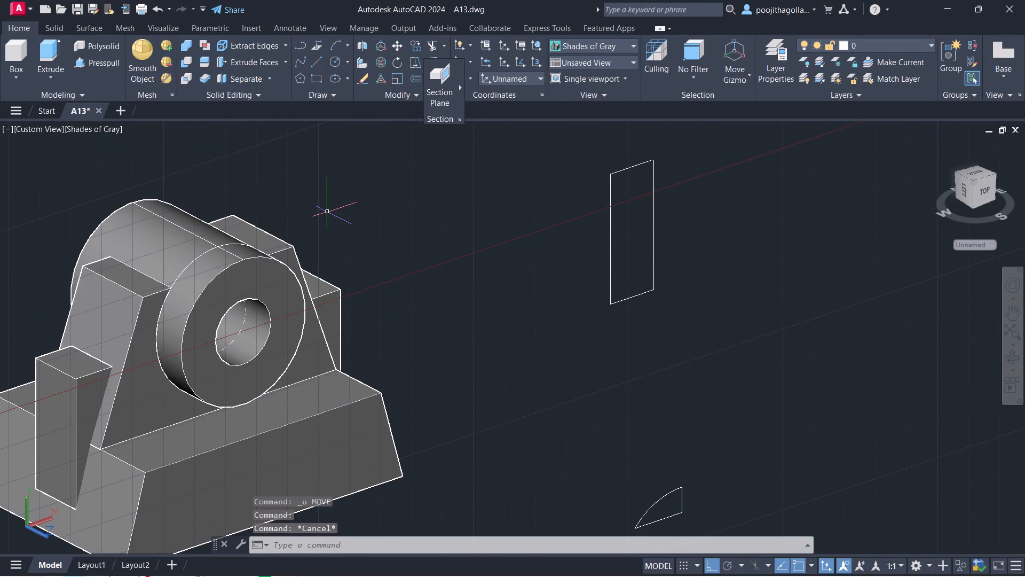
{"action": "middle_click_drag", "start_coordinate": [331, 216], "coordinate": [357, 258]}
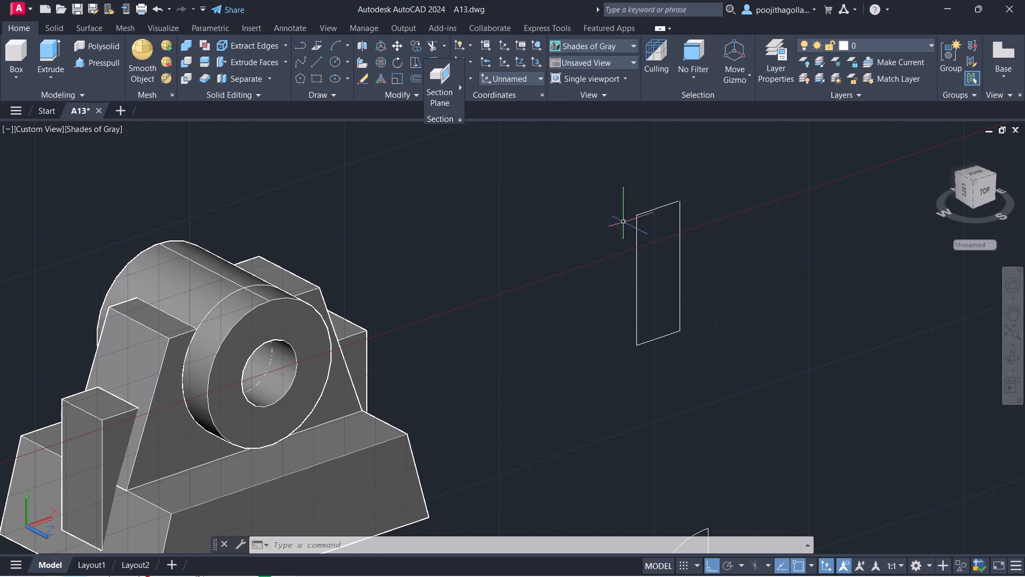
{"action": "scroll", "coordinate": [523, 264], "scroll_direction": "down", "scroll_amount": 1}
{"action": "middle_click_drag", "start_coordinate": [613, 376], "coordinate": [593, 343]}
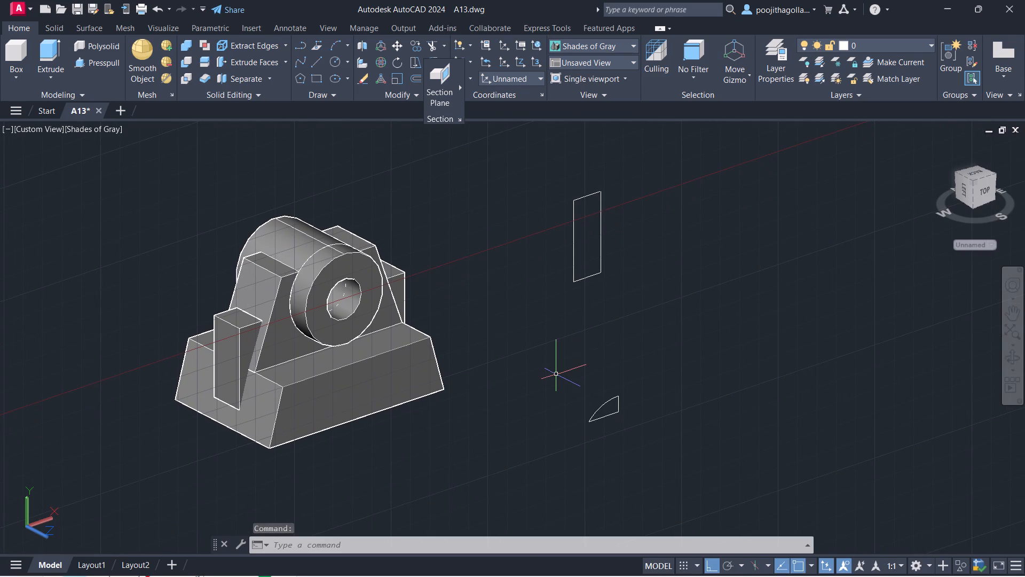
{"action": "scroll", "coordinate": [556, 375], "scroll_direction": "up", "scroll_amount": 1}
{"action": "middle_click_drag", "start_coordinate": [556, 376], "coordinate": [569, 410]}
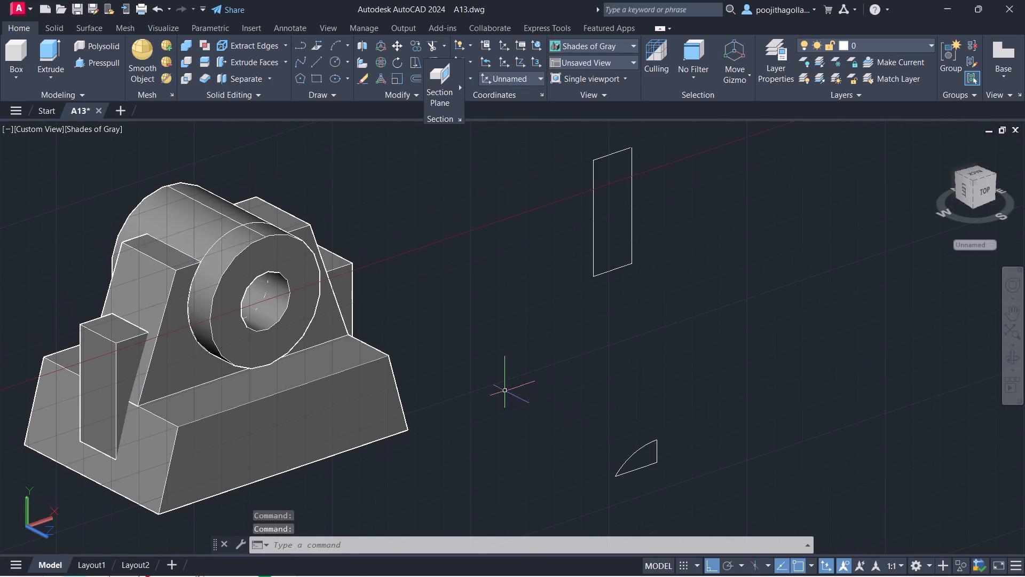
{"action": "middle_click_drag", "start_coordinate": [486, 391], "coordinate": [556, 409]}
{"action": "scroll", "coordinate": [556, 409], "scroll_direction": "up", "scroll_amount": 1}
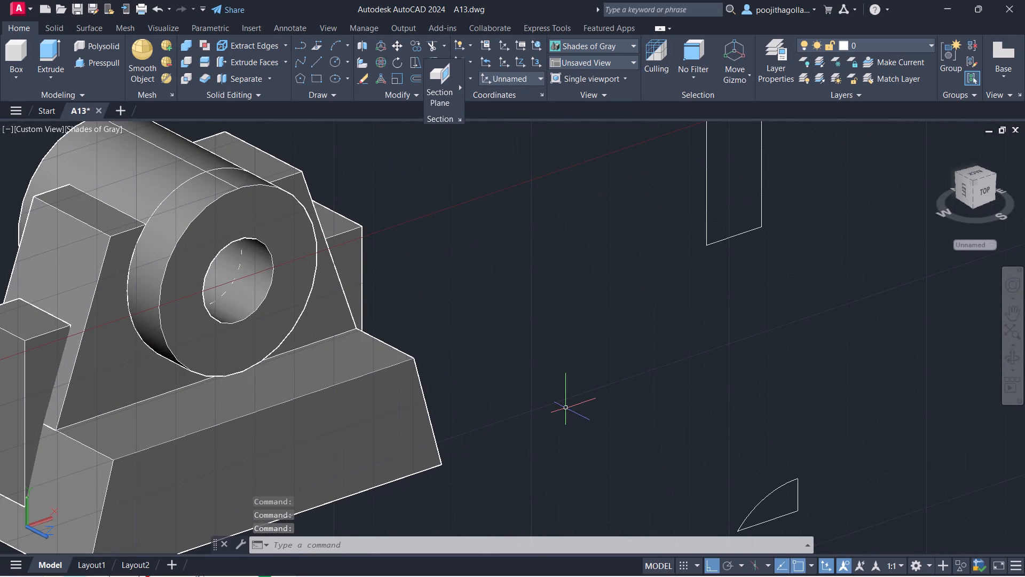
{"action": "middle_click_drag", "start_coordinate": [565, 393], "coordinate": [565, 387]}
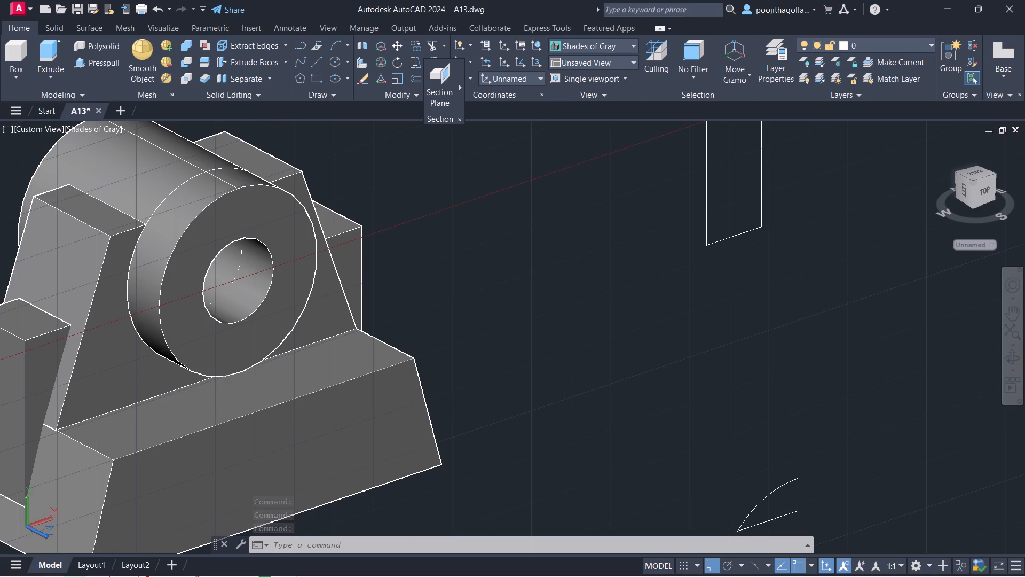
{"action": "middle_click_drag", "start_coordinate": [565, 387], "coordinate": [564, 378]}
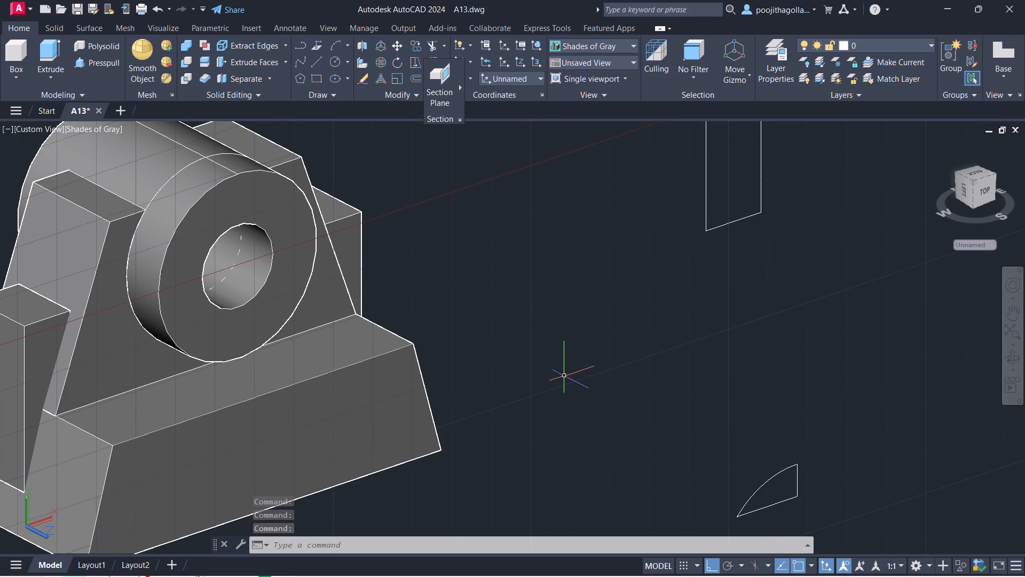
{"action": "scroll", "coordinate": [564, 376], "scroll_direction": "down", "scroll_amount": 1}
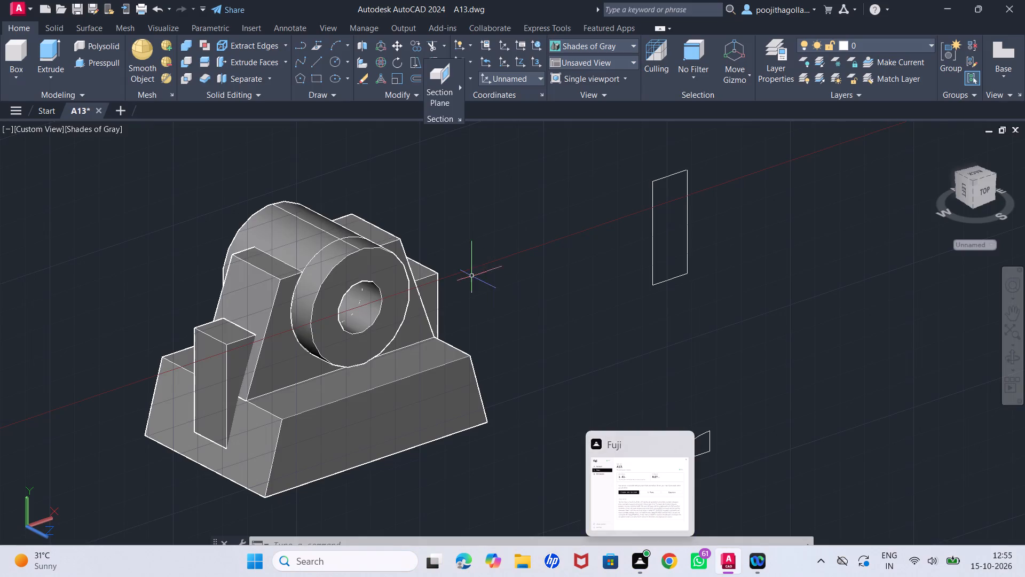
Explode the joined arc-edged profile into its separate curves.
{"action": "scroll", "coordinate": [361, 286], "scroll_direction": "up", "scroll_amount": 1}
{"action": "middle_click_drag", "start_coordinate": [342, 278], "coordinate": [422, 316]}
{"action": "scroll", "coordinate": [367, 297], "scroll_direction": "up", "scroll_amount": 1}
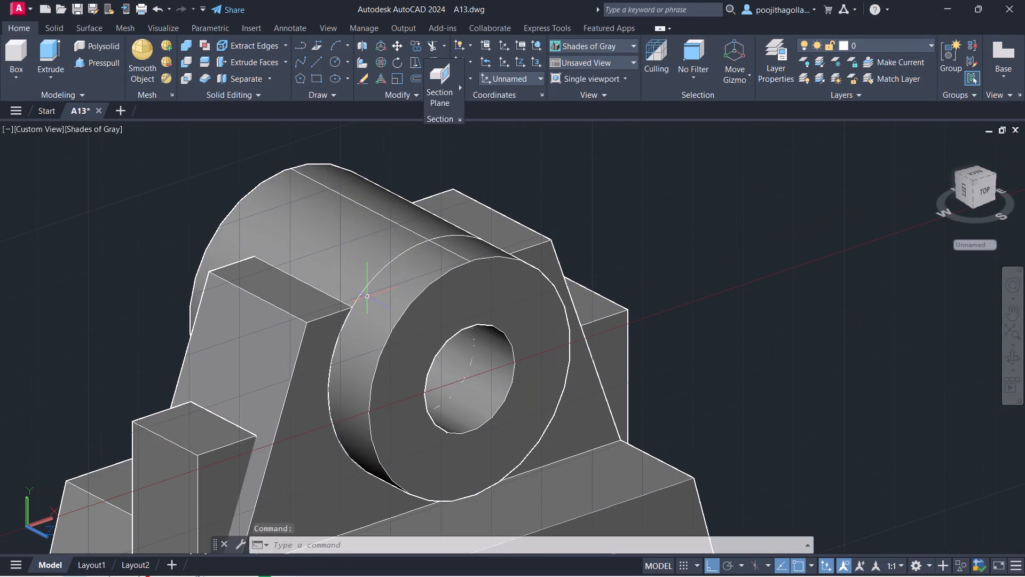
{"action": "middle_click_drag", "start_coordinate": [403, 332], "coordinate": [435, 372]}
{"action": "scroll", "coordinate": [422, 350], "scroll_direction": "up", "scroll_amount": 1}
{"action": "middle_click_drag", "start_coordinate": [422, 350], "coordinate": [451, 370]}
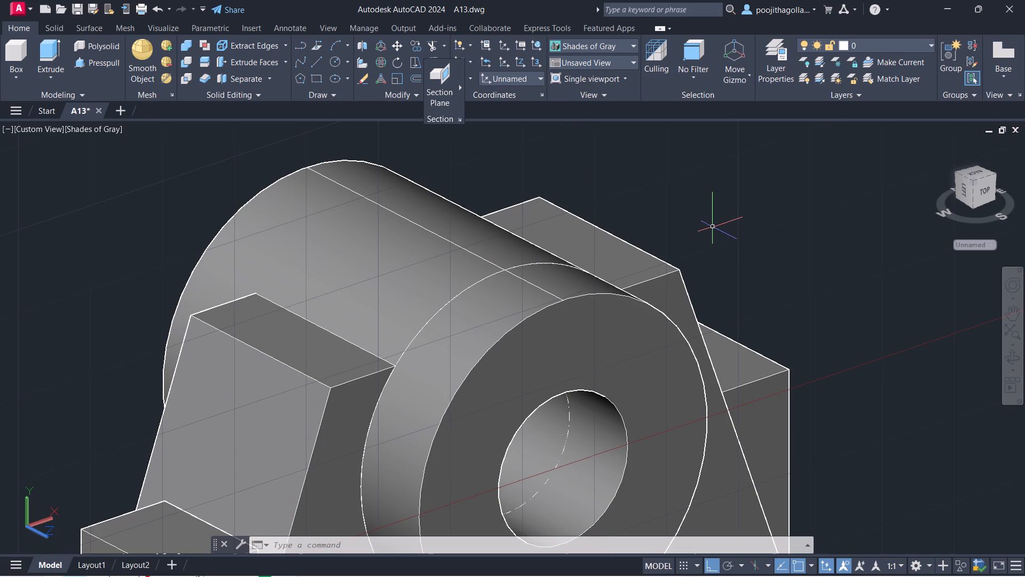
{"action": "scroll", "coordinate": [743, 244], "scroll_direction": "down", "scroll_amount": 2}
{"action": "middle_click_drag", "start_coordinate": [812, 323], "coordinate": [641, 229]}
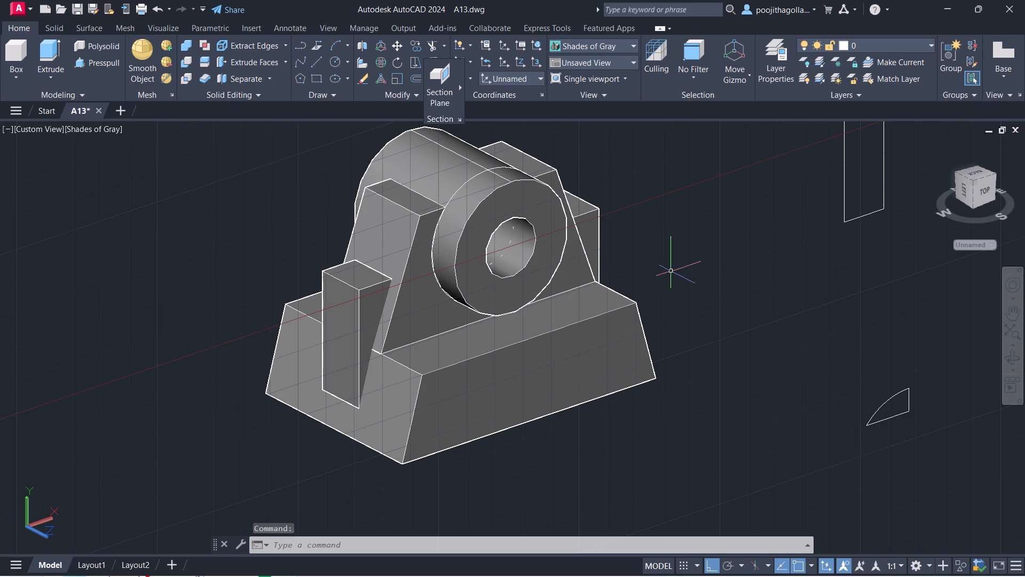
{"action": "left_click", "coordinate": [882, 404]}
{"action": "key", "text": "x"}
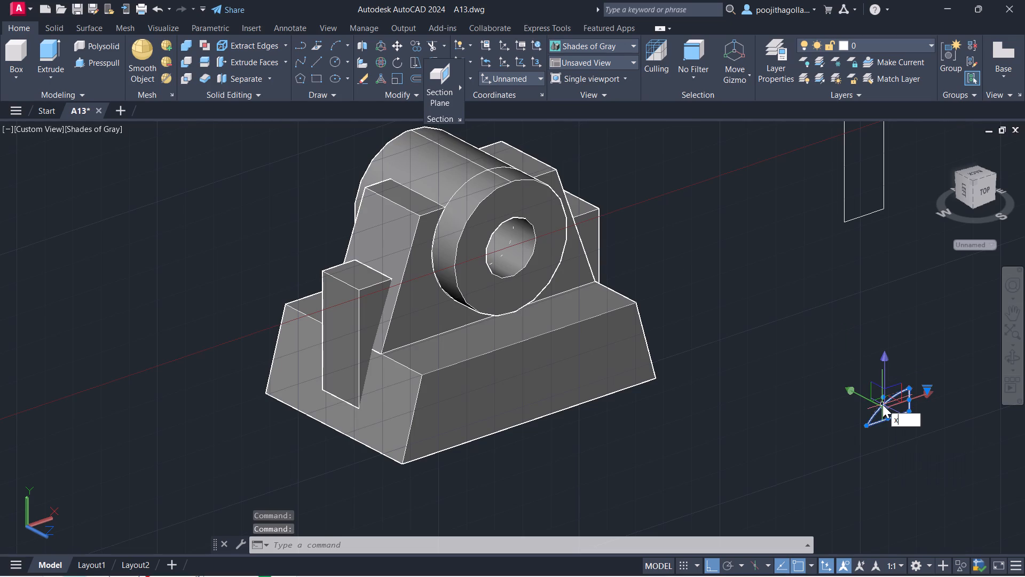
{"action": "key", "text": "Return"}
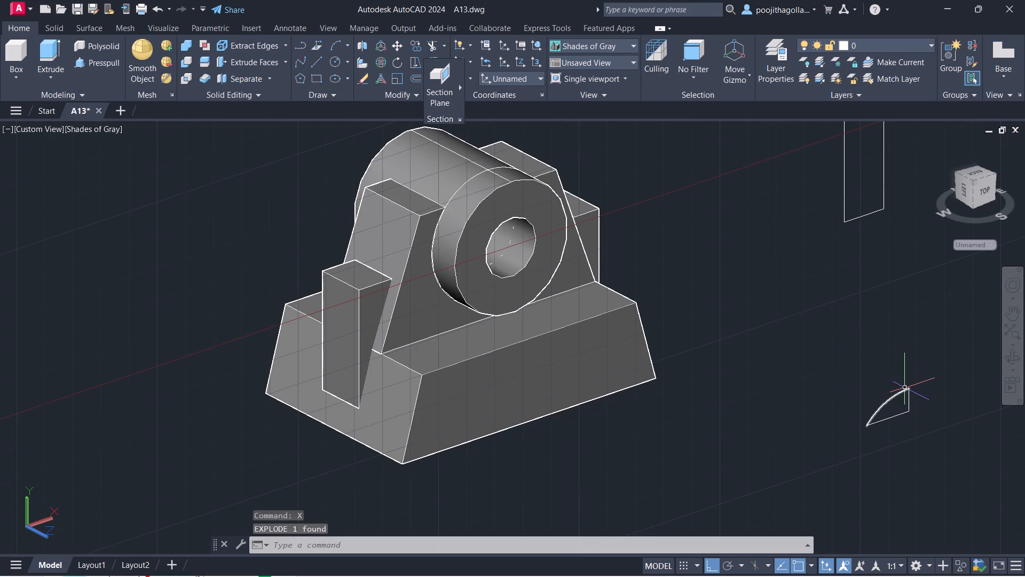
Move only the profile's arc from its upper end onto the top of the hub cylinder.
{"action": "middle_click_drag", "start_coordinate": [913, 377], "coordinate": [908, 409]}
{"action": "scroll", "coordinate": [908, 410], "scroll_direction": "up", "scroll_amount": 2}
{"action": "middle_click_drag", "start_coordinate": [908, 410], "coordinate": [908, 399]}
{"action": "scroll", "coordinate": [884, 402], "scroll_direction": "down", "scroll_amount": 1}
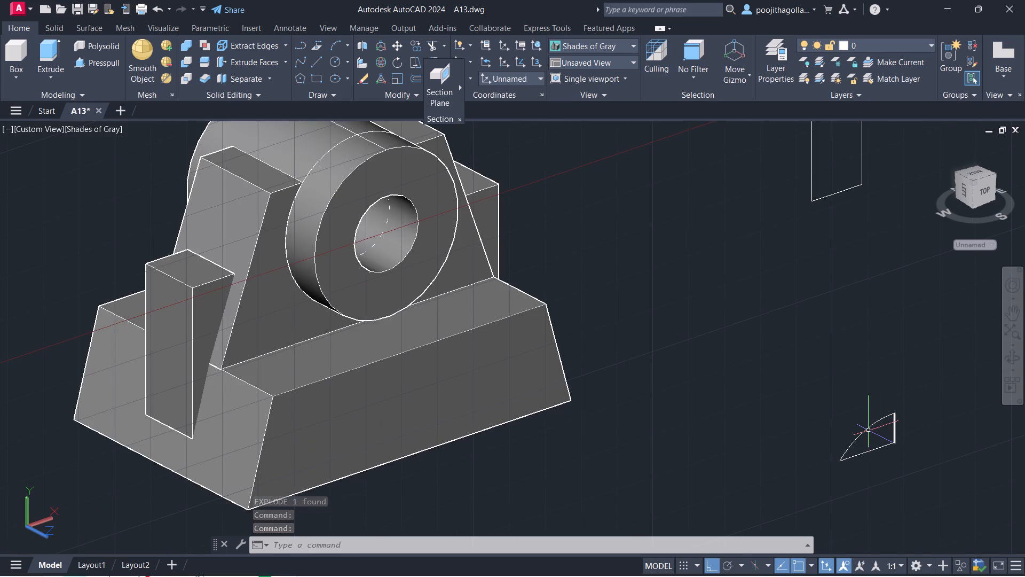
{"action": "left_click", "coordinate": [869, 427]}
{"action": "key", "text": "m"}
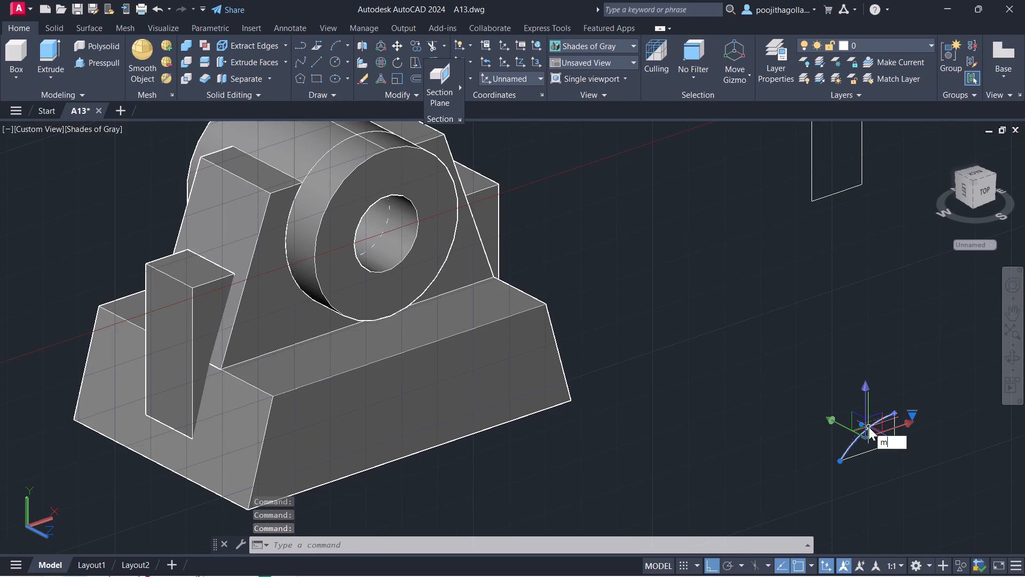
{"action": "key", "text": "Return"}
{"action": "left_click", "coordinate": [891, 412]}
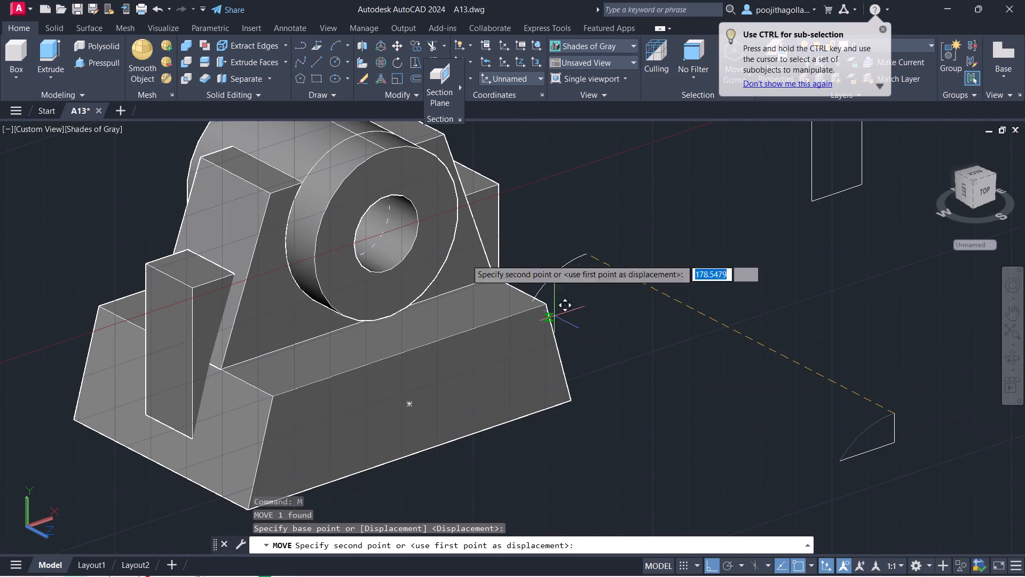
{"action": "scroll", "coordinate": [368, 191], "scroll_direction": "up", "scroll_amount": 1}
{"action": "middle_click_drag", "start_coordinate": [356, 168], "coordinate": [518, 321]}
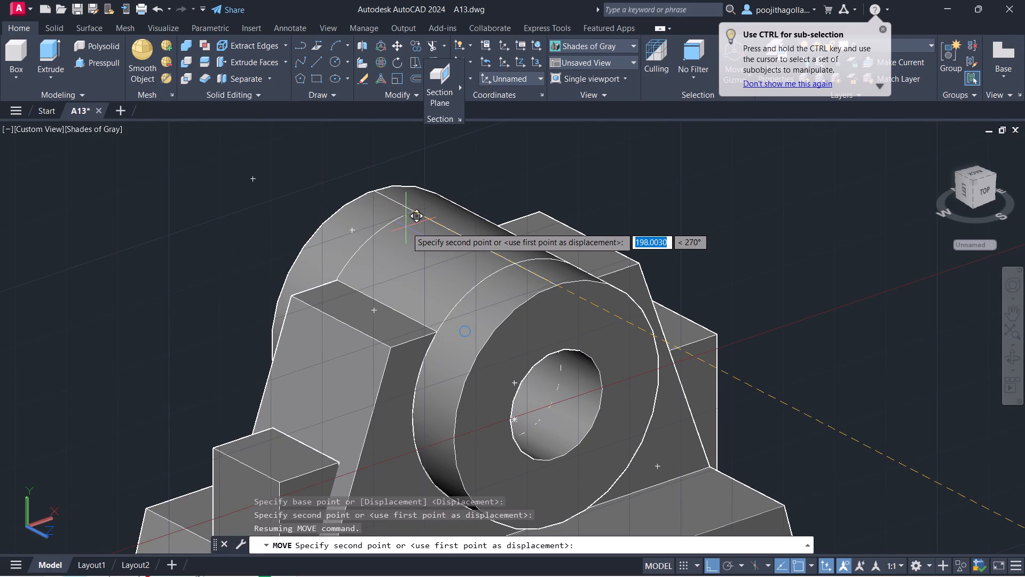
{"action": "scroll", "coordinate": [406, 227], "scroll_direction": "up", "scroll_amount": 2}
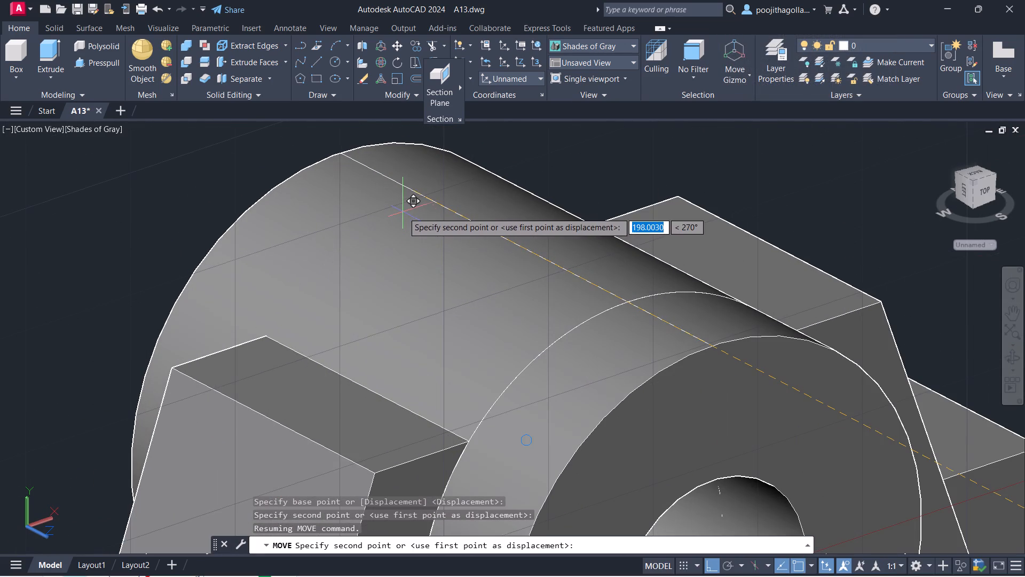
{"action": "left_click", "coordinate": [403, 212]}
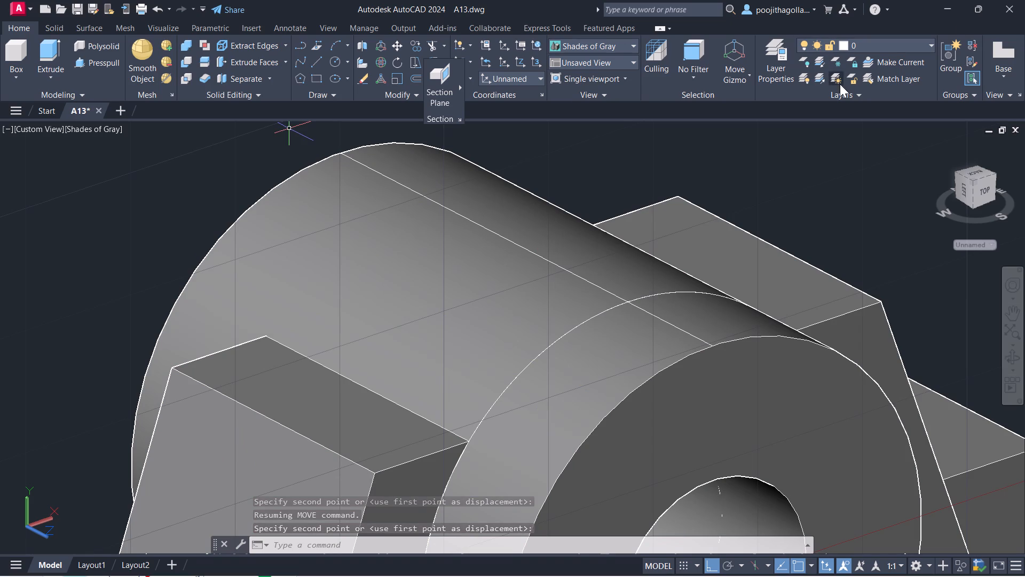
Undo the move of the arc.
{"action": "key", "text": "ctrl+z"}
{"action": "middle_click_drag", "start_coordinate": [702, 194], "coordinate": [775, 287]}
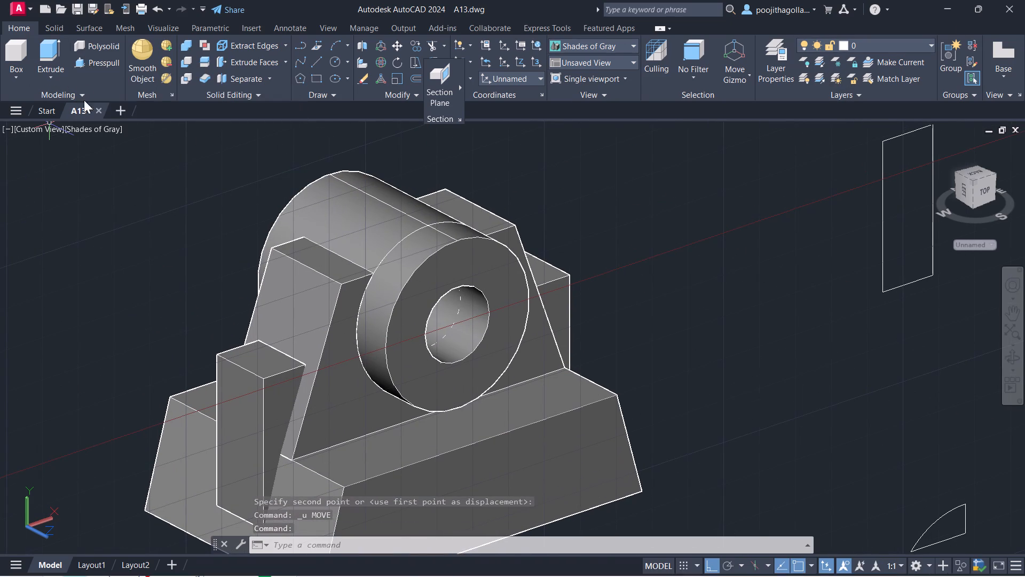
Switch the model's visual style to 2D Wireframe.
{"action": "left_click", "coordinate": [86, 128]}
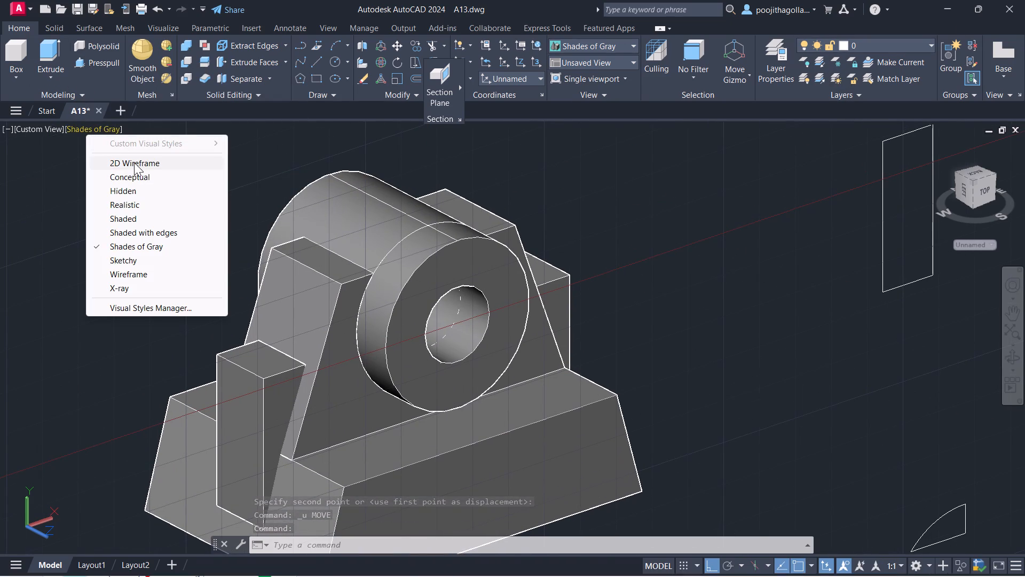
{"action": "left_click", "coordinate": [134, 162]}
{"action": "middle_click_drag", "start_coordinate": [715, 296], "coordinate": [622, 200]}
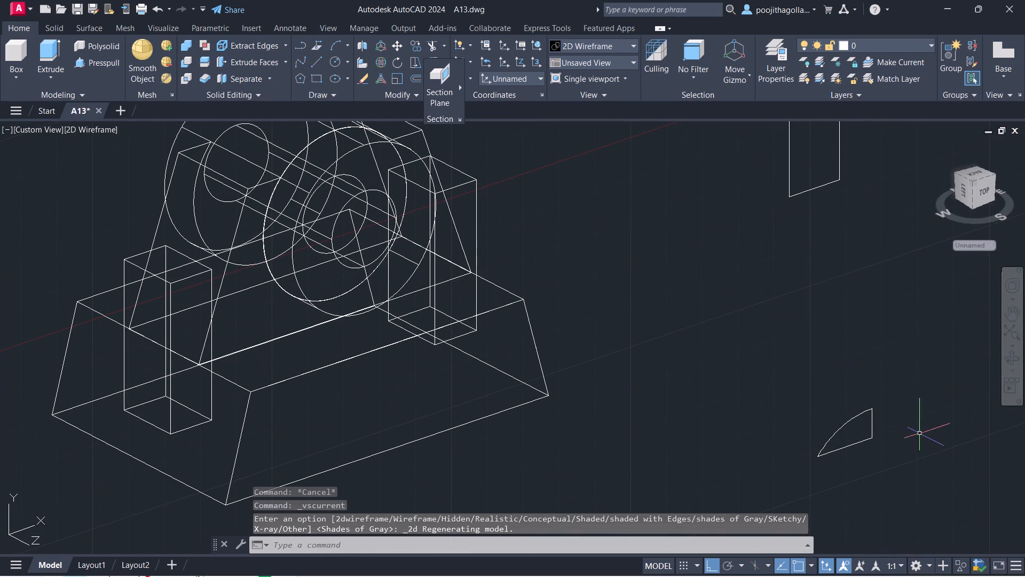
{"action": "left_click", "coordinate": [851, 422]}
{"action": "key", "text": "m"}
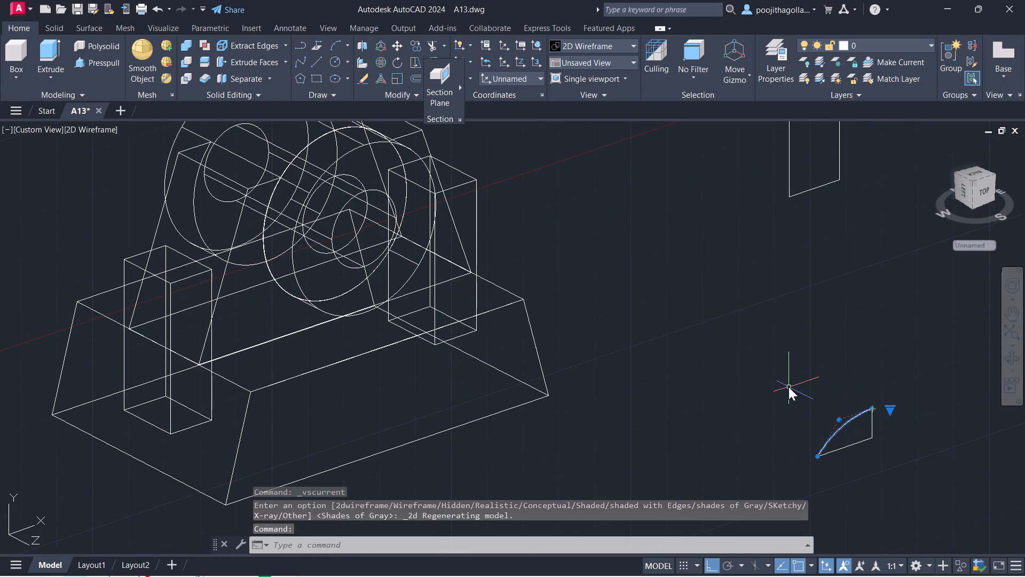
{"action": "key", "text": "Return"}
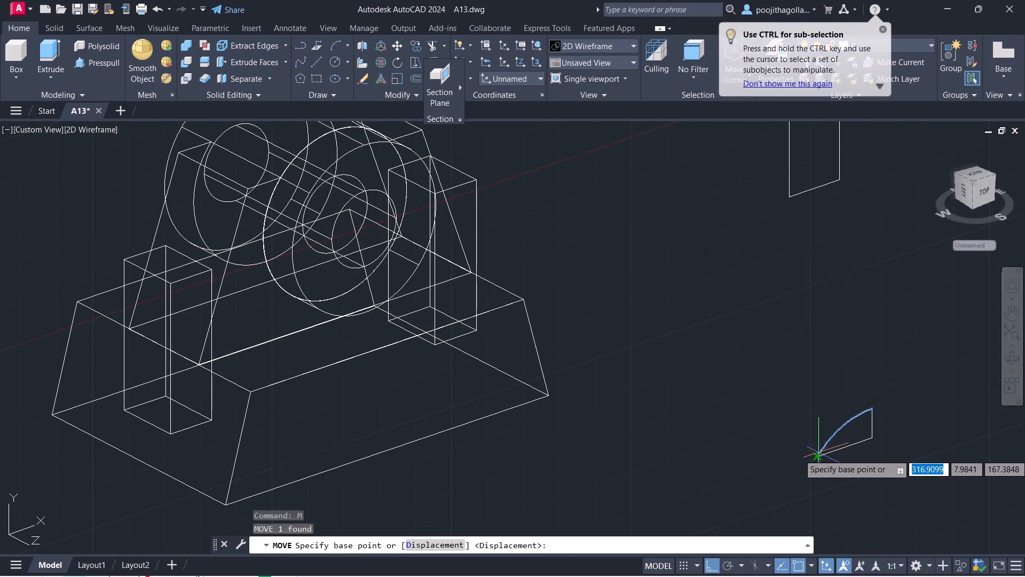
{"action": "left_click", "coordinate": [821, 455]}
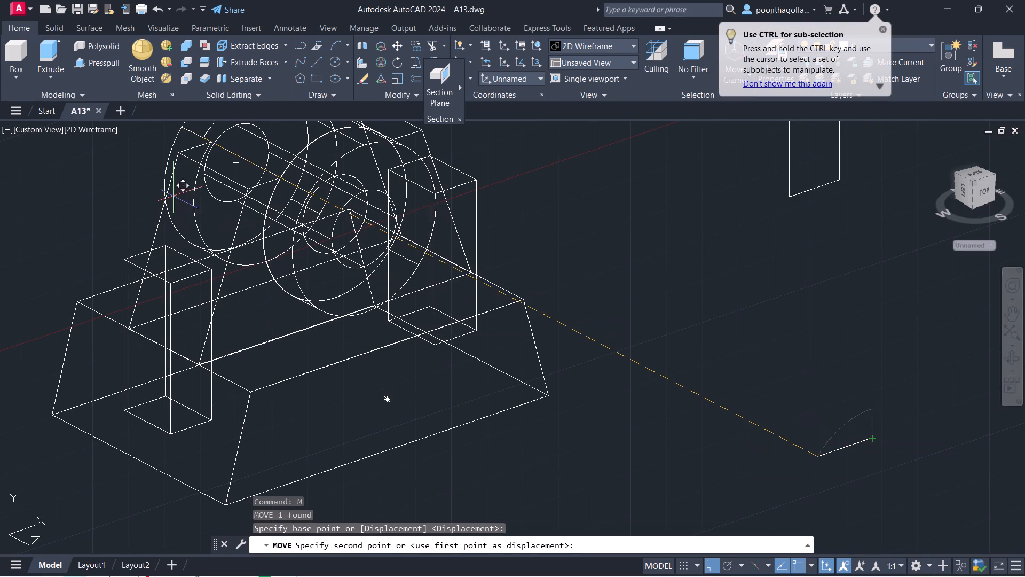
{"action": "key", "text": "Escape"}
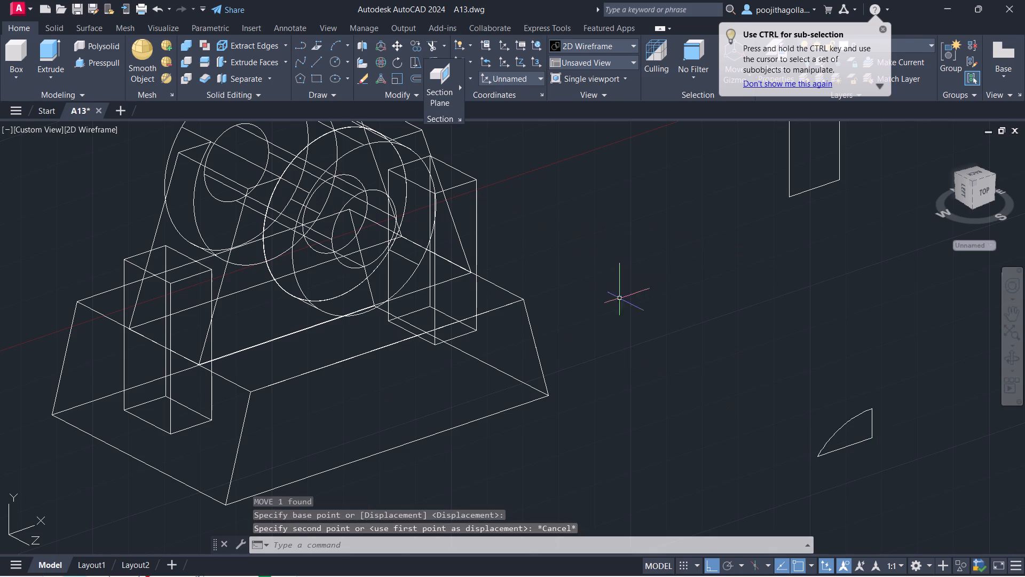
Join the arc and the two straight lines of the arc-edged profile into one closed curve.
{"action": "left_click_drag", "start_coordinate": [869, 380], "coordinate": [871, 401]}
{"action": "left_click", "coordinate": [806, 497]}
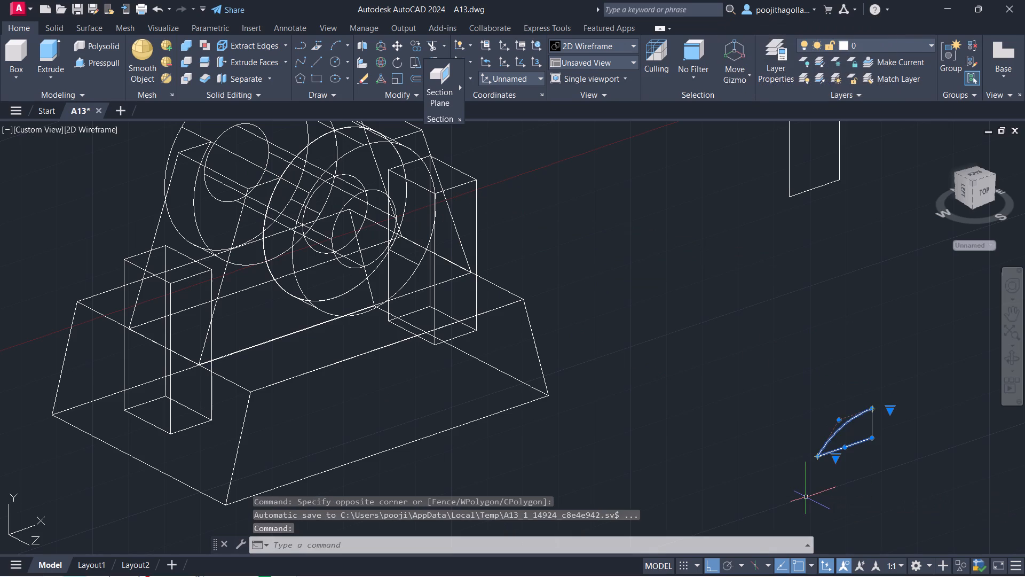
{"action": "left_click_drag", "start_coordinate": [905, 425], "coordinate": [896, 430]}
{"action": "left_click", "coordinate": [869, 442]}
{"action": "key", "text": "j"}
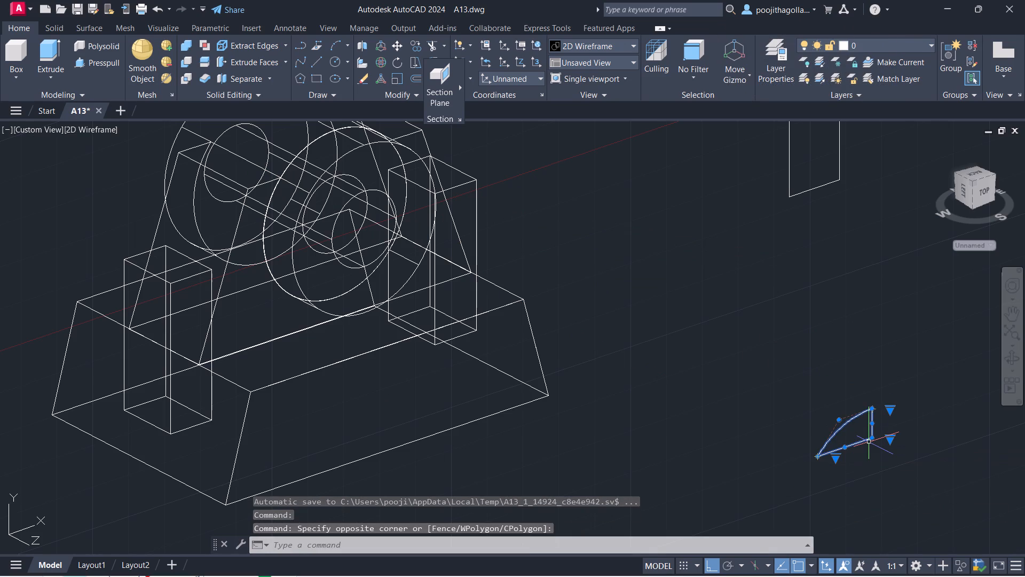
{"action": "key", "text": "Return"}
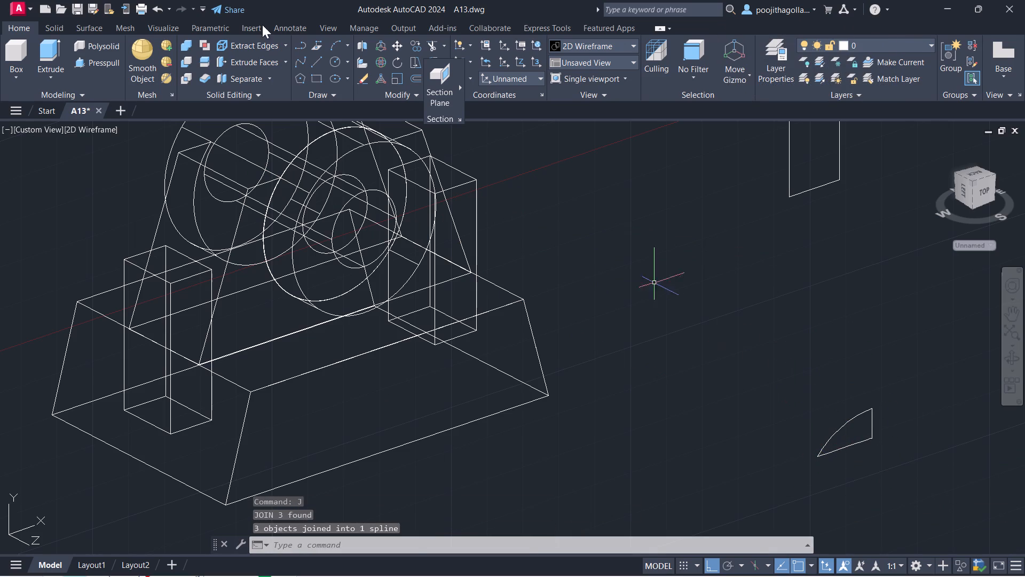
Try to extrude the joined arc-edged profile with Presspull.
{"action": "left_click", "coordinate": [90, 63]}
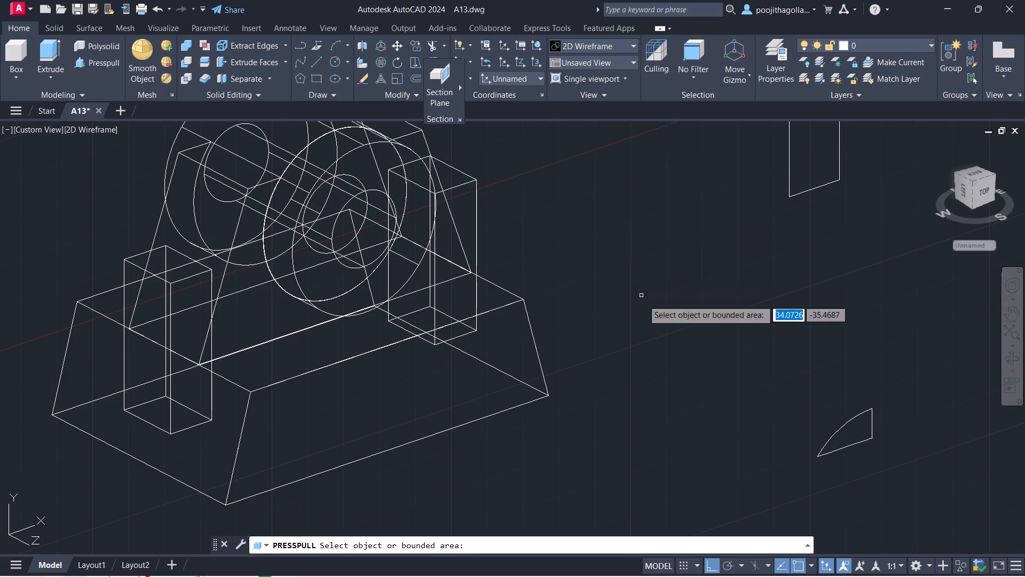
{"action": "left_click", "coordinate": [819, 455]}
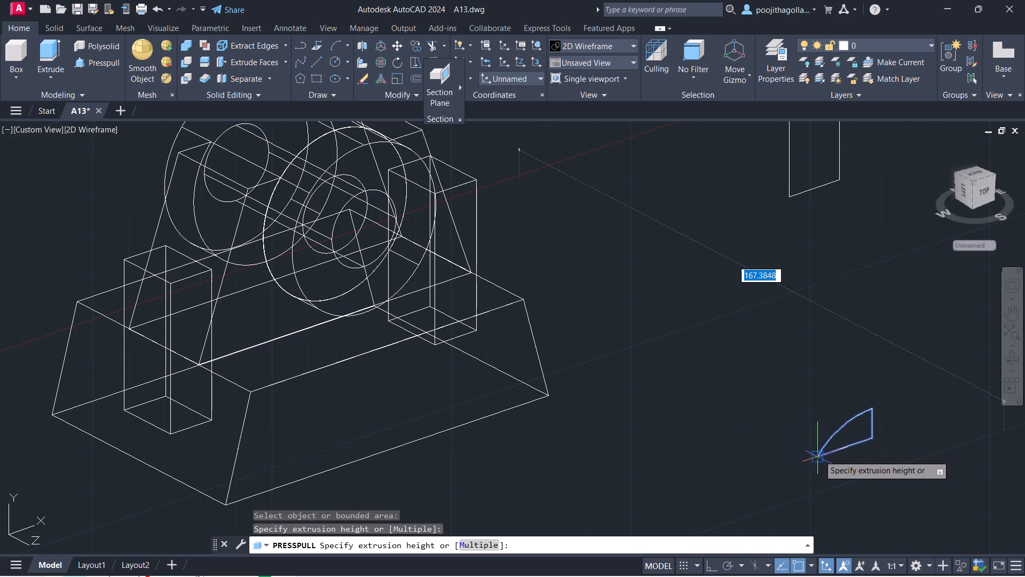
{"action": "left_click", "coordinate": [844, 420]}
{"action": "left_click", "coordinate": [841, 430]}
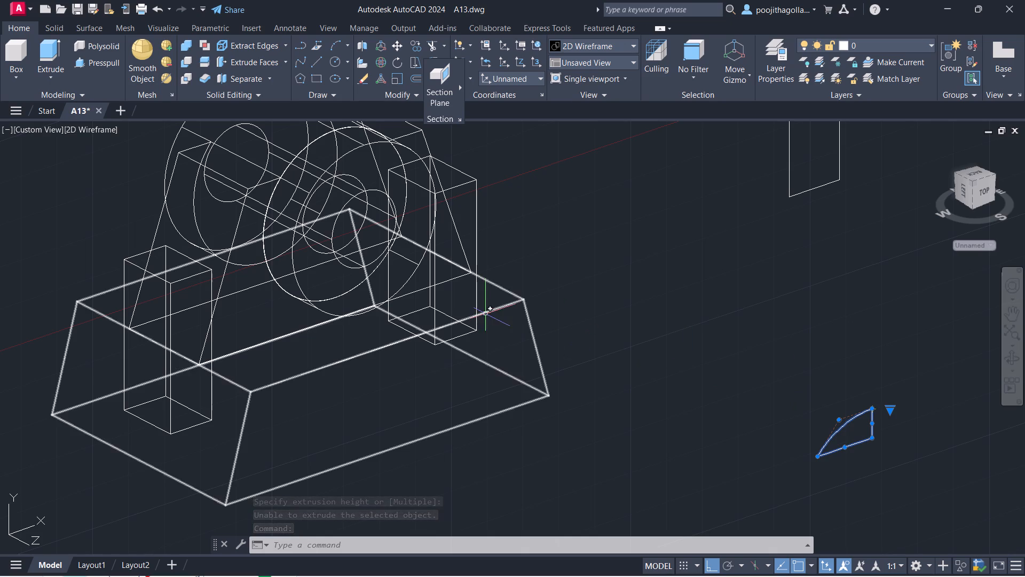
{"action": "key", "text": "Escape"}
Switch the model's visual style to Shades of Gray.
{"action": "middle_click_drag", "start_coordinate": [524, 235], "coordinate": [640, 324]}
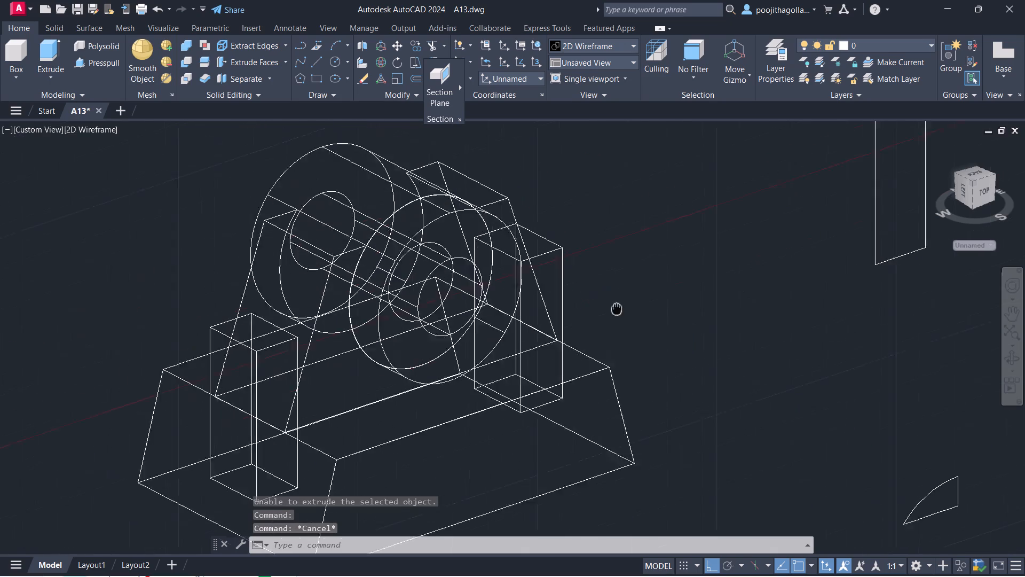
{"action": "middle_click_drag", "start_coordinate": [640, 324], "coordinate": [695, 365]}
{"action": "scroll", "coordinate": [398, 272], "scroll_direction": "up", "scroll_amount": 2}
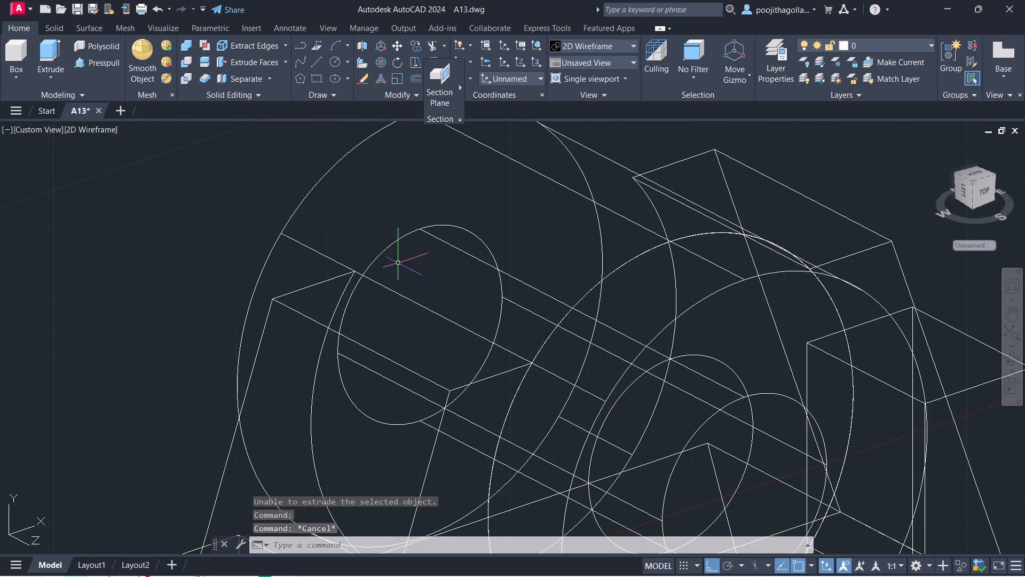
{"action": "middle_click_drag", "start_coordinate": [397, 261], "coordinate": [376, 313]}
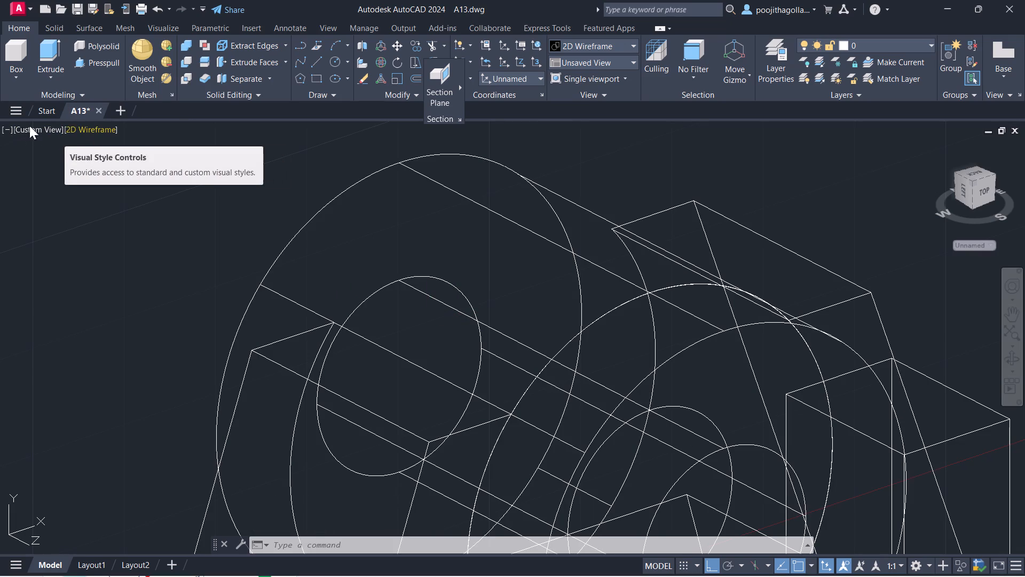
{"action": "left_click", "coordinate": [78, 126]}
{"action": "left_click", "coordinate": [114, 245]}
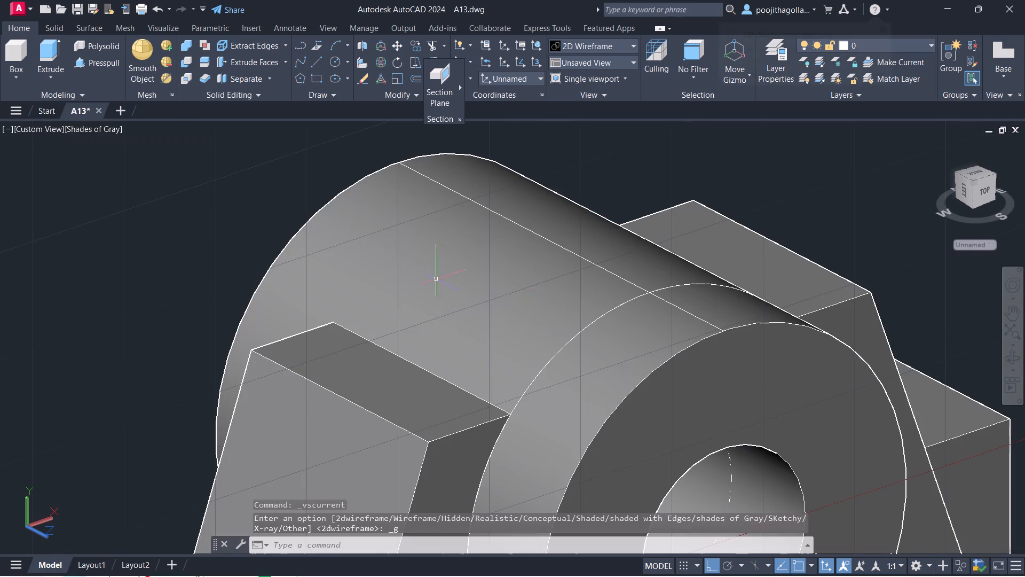
Examine the bracket's hub and the remaining flat profiles beside it.
{"action": "middle_click_drag", "start_coordinate": [554, 333], "coordinate": [519, 295]}
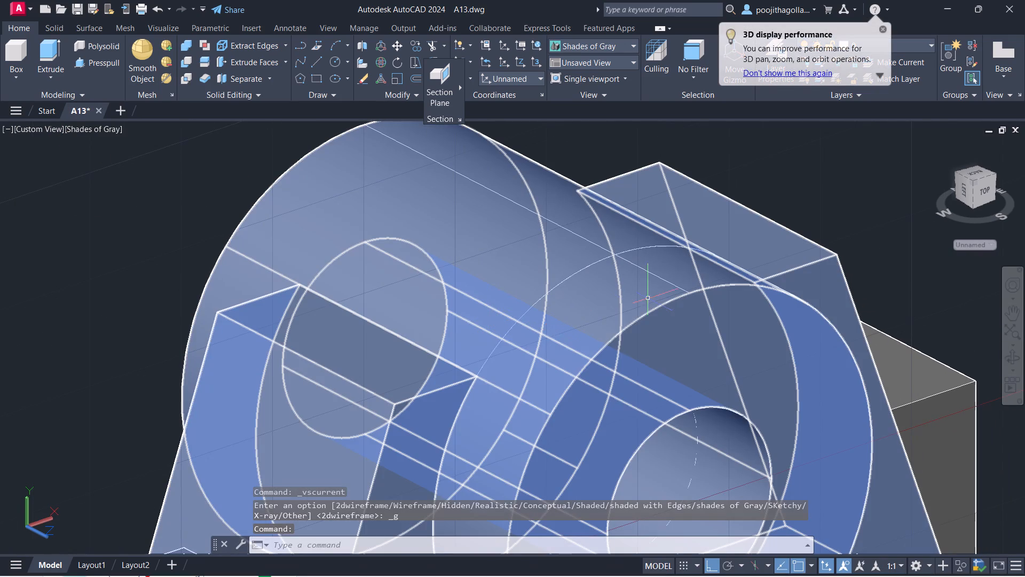
{"action": "scroll", "coordinate": [639, 304], "scroll_direction": "down", "scroll_amount": 1}
{"action": "middle_click_drag", "start_coordinate": [652, 315], "coordinate": [596, 243]}
{"action": "scroll", "coordinate": [589, 237], "scroll_direction": "down", "scroll_amount": 1}
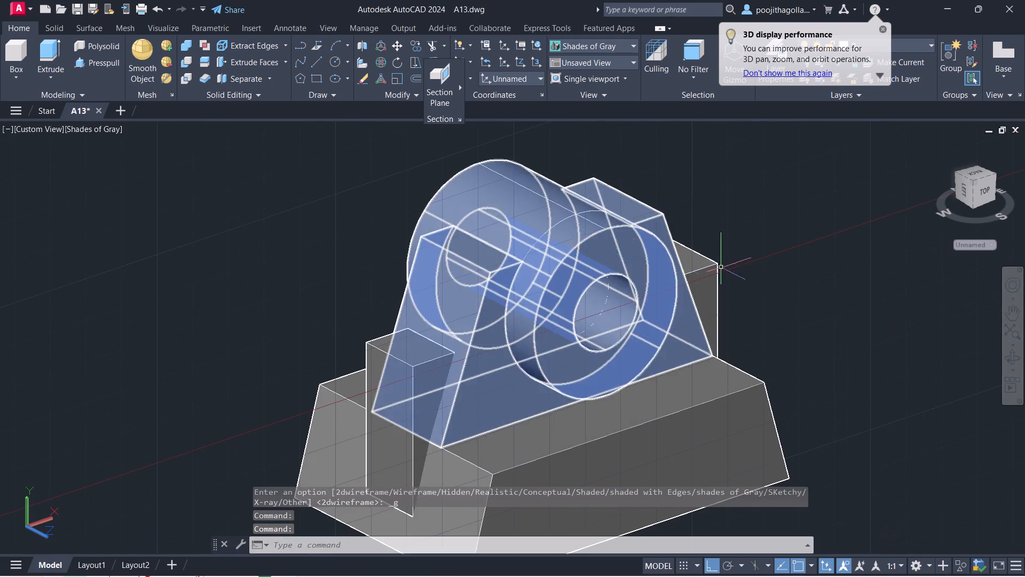
{"action": "middle_click_drag", "start_coordinate": [732, 270], "coordinate": [582, 275]}
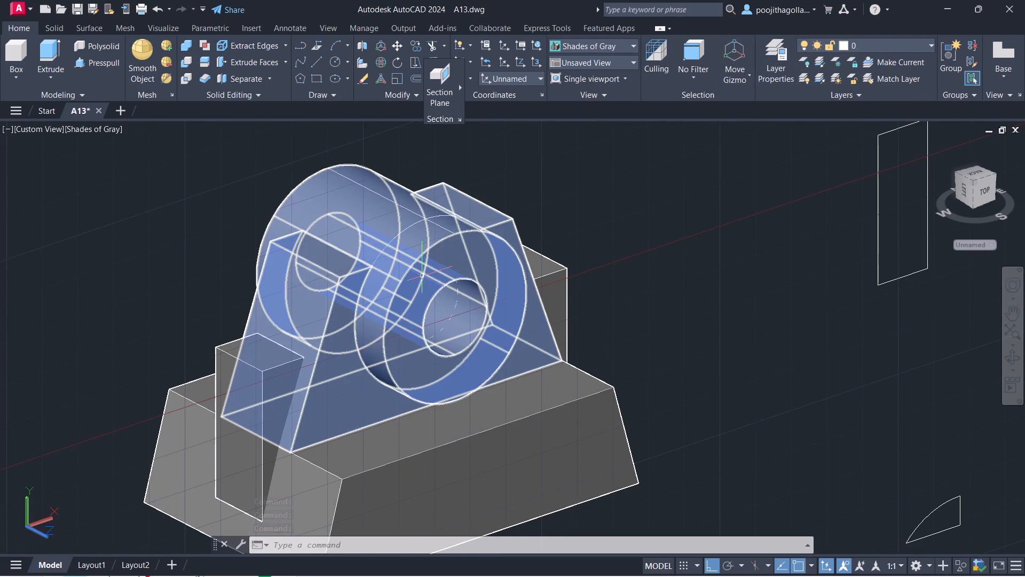
{"action": "scroll", "coordinate": [455, 298], "scroll_direction": "down", "scroll_amount": 1}
{"action": "middle_click_drag", "start_coordinate": [516, 298], "coordinate": [493, 349]}
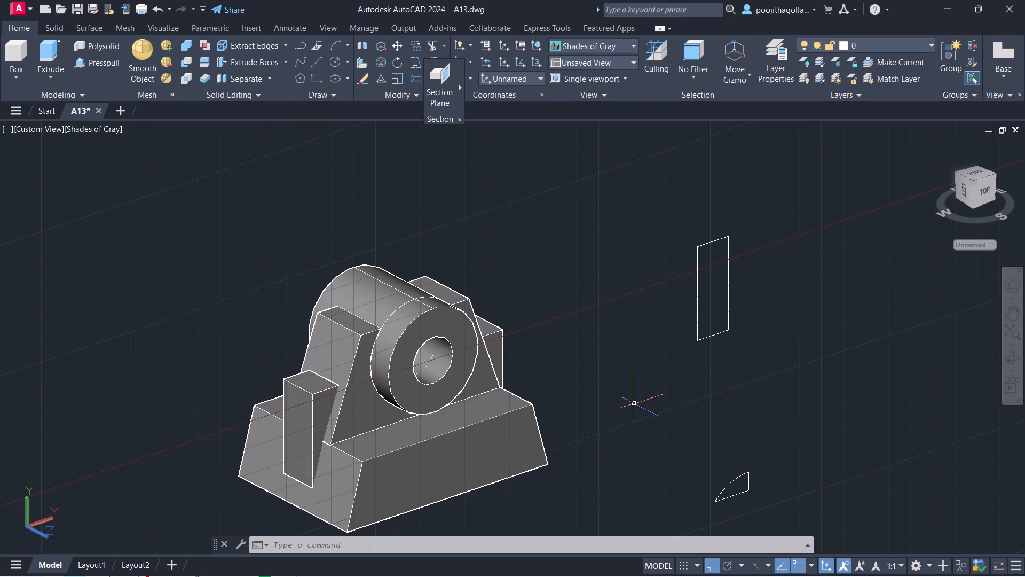
{"action": "scroll", "coordinate": [634, 404], "scroll_direction": "down", "scroll_amount": 1}
{"action": "middle_click_drag", "start_coordinate": [634, 404], "coordinate": [561, 396]}
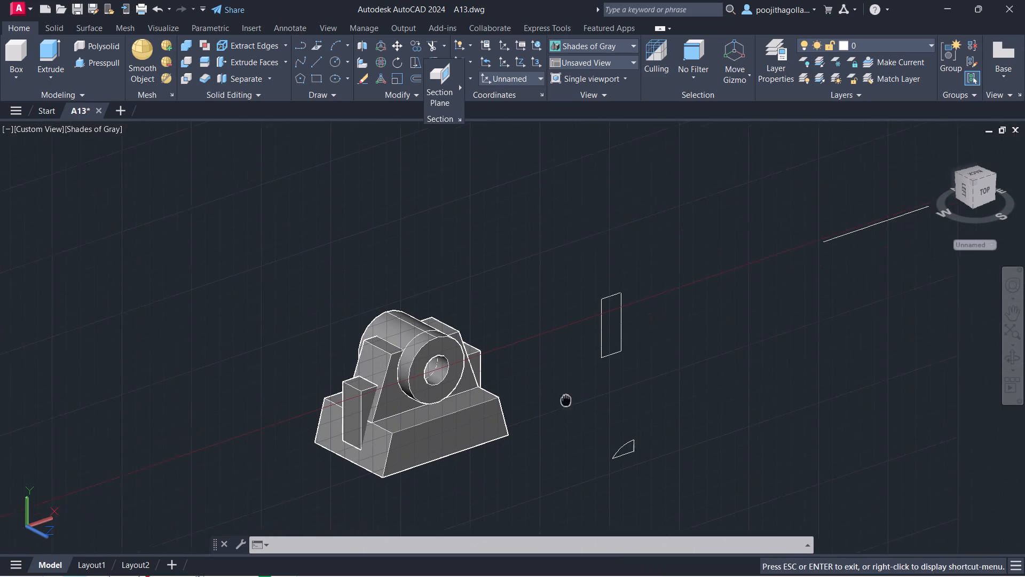
{"action": "middle_click_drag", "start_coordinate": [561, 396], "coordinate": [427, 395]}
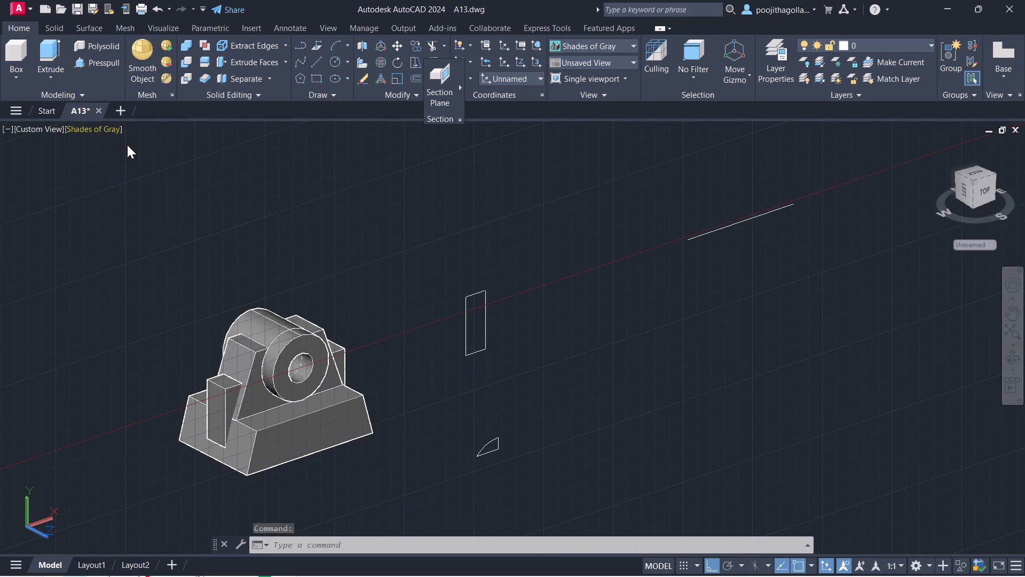
{"action": "scroll", "coordinate": [246, 362], "scroll_direction": "up", "scroll_amount": 1}
{"action": "scroll", "coordinate": [627, 346], "scroll_direction": "down", "scroll_amount": 1}
In the top view, draw a vertical line 24 units long in the empty area below the parts.
{"action": "left_click", "coordinate": [26, 132]}
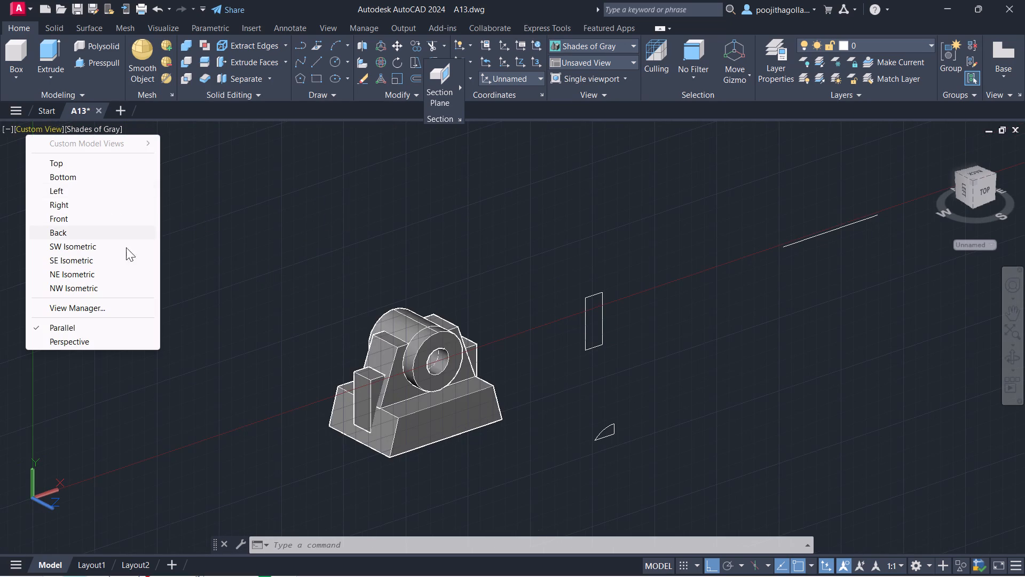
{"action": "left_click", "coordinate": [77, 164]}
{"action": "middle_click_drag", "start_coordinate": [877, 381], "coordinate": [471, 331]}
{"action": "scroll", "coordinate": [504, 367], "scroll_direction": "up", "scroll_amount": 2}
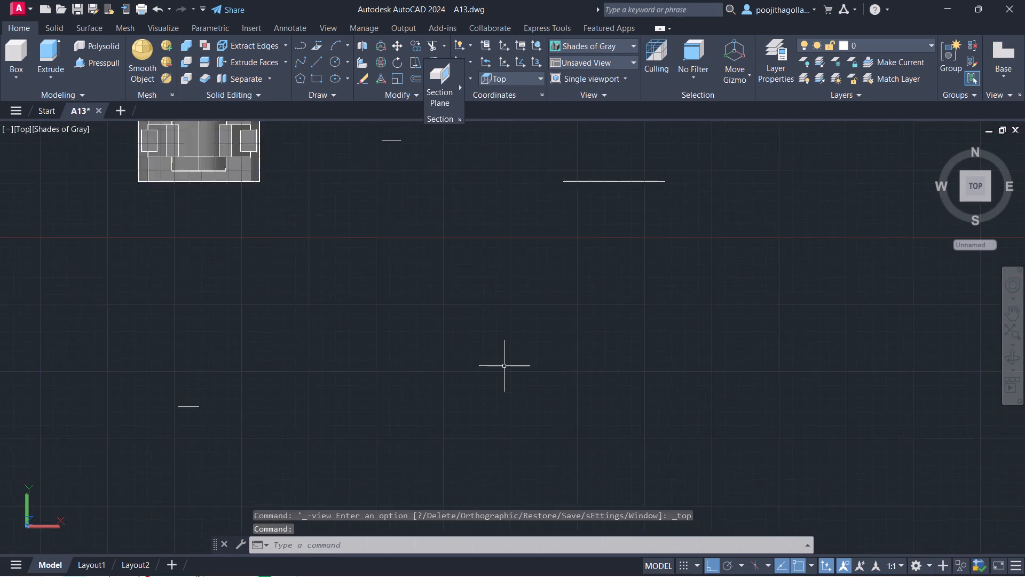
{"action": "key", "text": "l"}
{"action": "key", "text": "Return"}
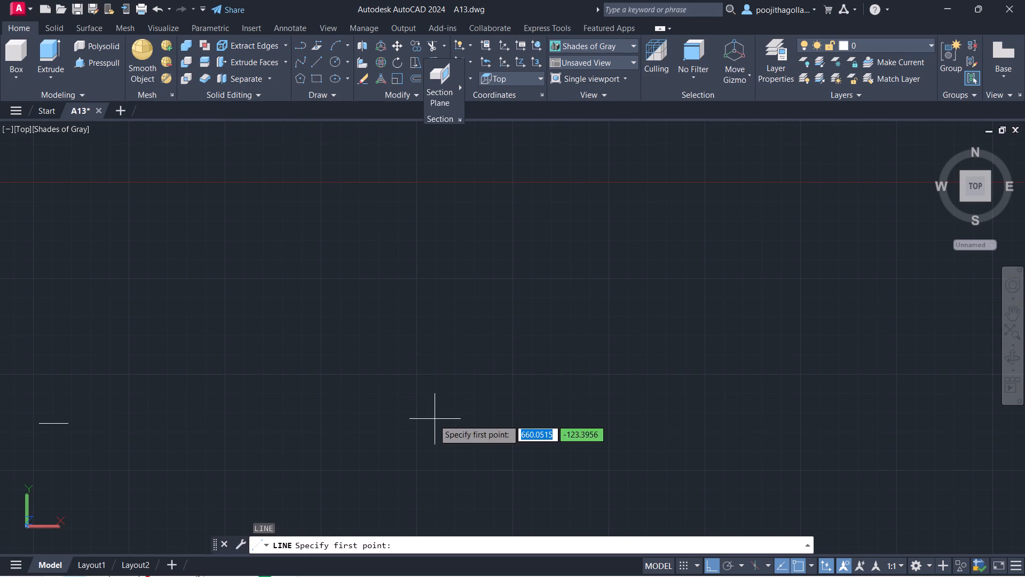
{"action": "left_click", "coordinate": [433, 419]}
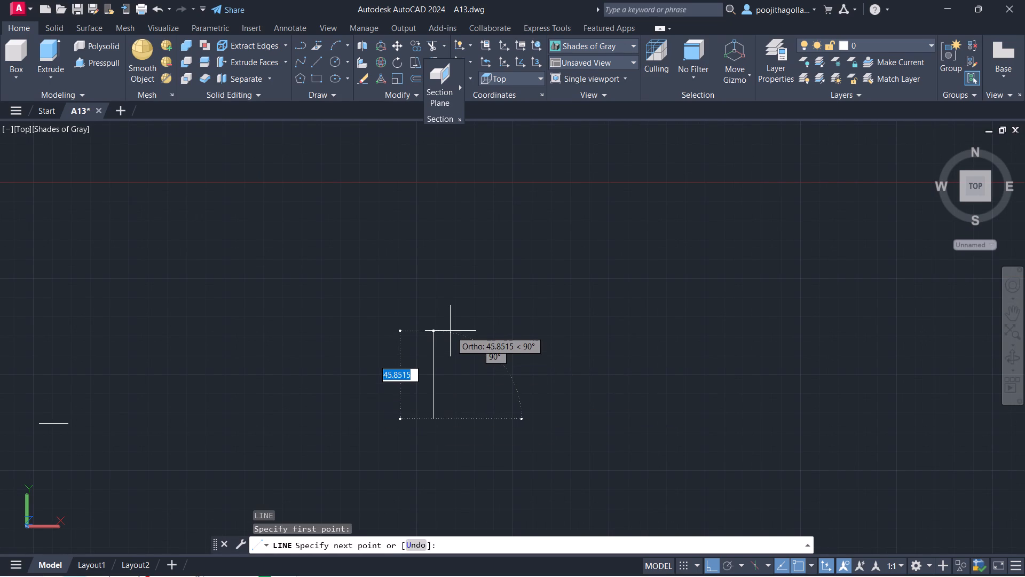
{"action": "type", "text": "24"}
{"action": "key", "text": "Return"}
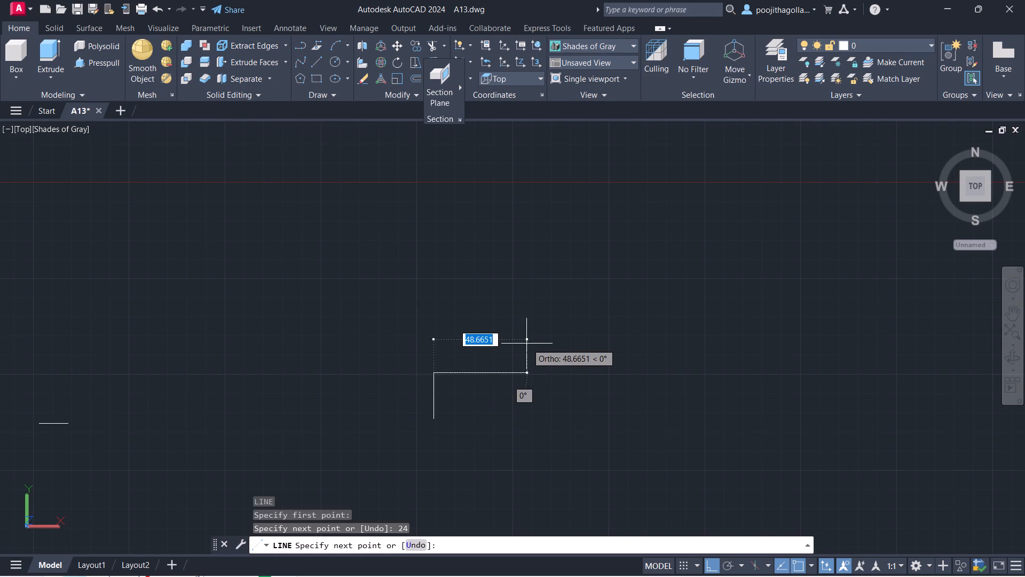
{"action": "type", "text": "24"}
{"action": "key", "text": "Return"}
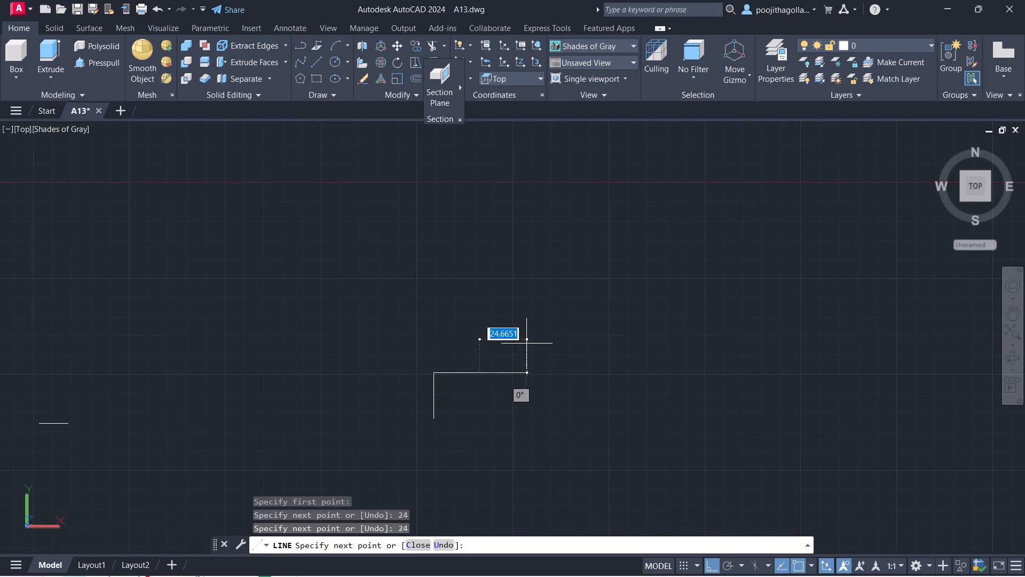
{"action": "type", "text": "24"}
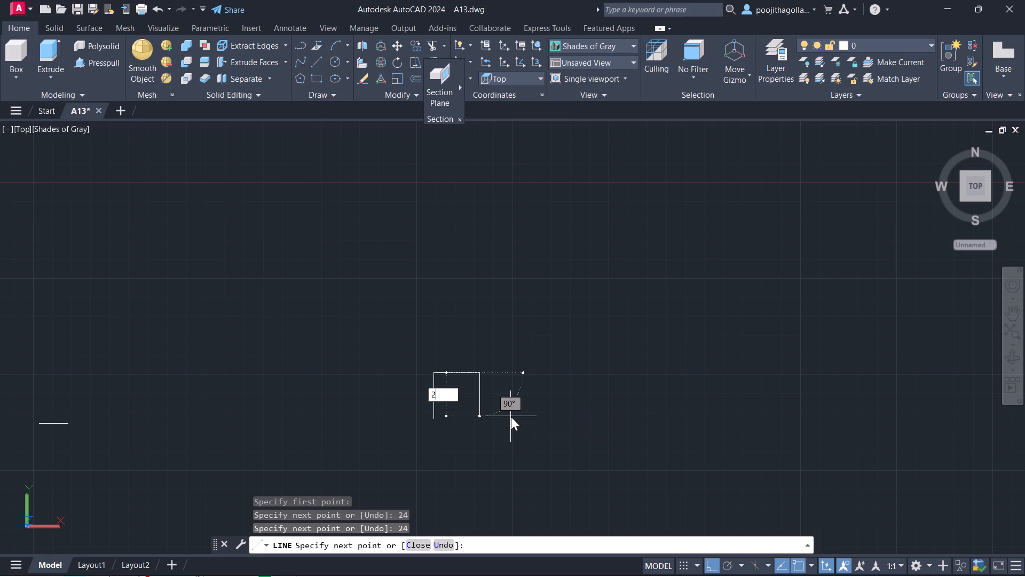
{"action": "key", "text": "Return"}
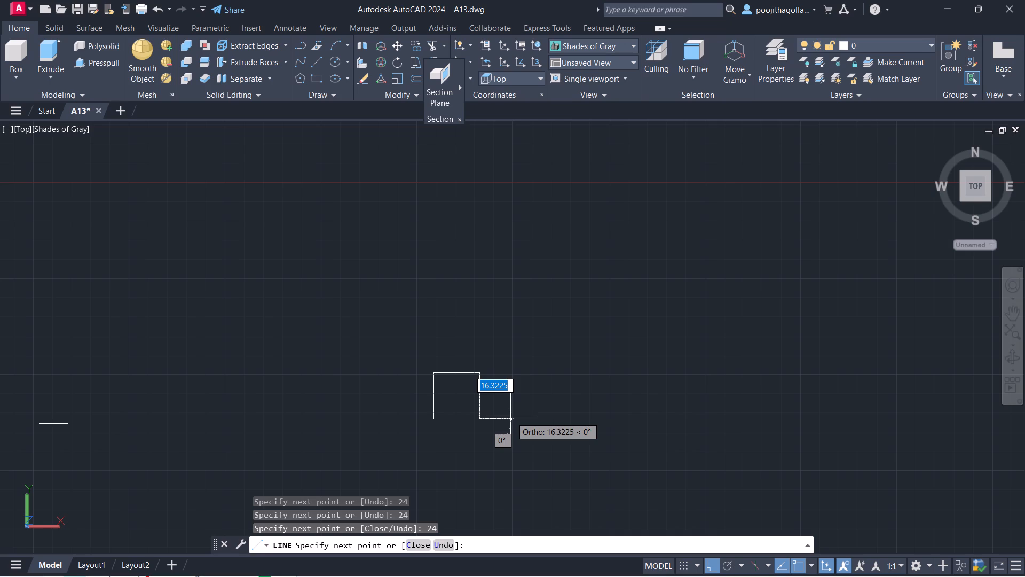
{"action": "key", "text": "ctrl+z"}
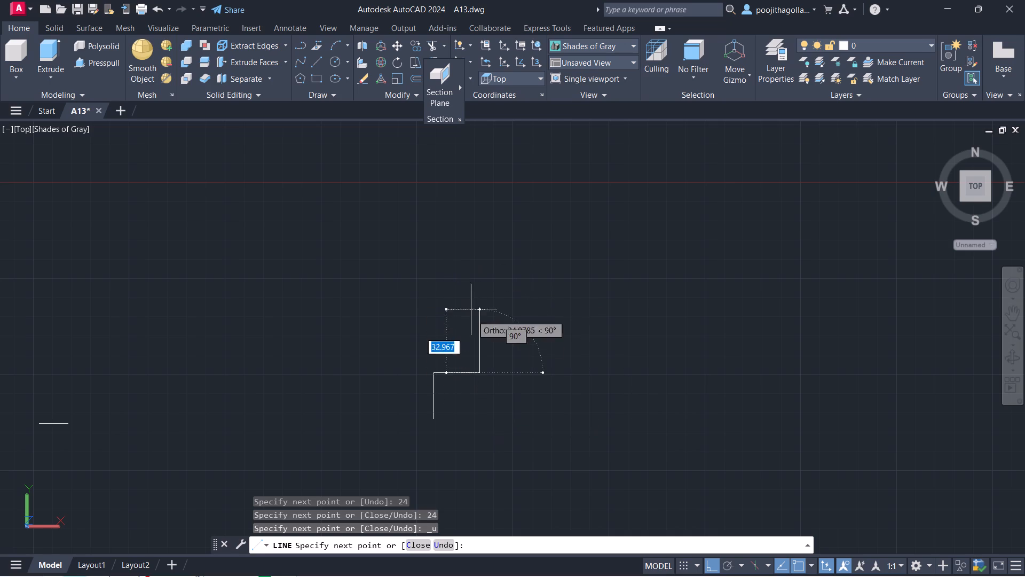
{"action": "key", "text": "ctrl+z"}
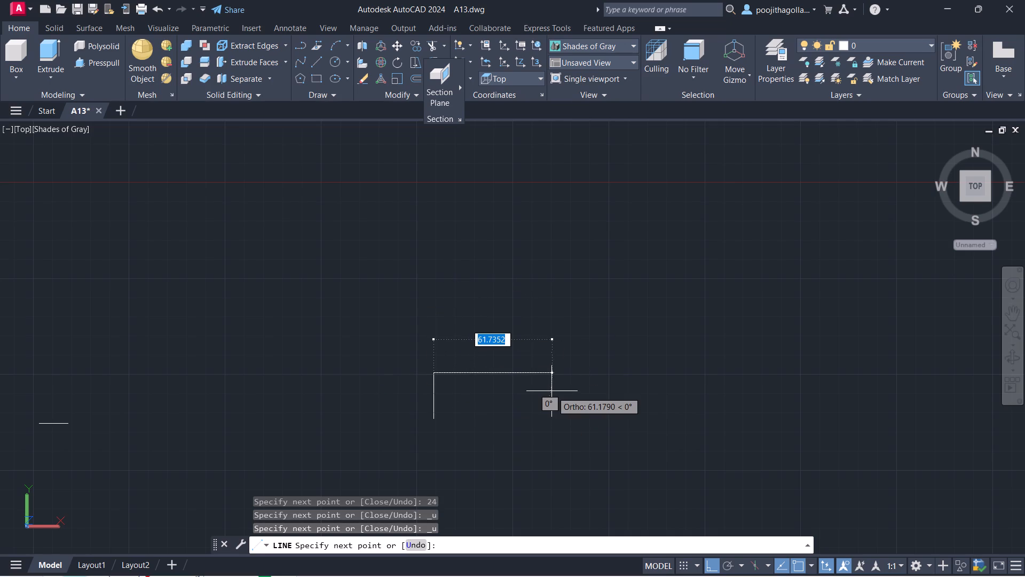
Complete the rectangle with an 18-unit top edge, a 24-unit right edge and a bottom edge closing at the start point.
{"action": "key", "text": "1"}
{"action": "key", "text": "8"}
{"action": "key", "text": "Return"}
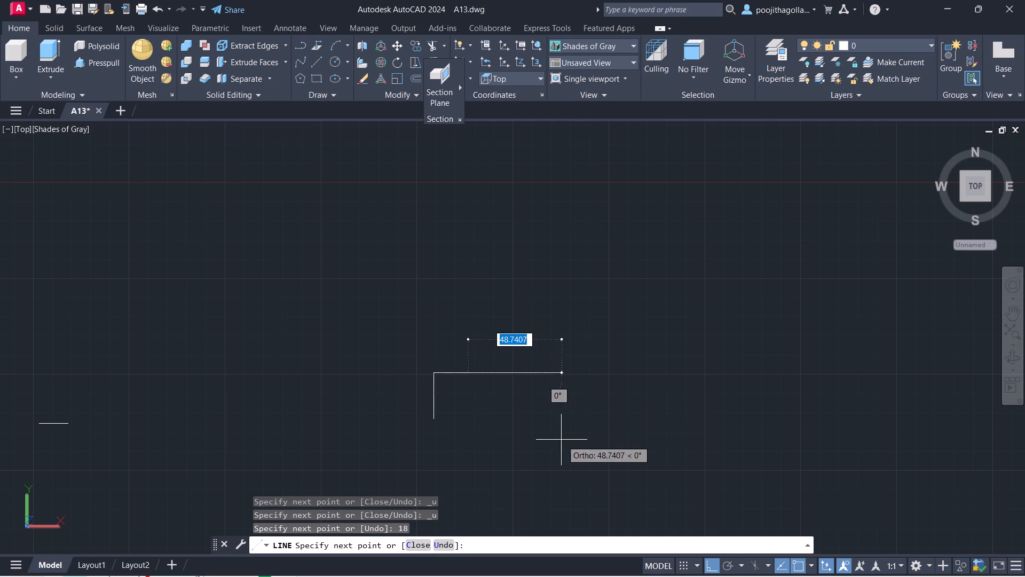
{"action": "type", "text": "24"}
{"action": "key", "text": "Return"}
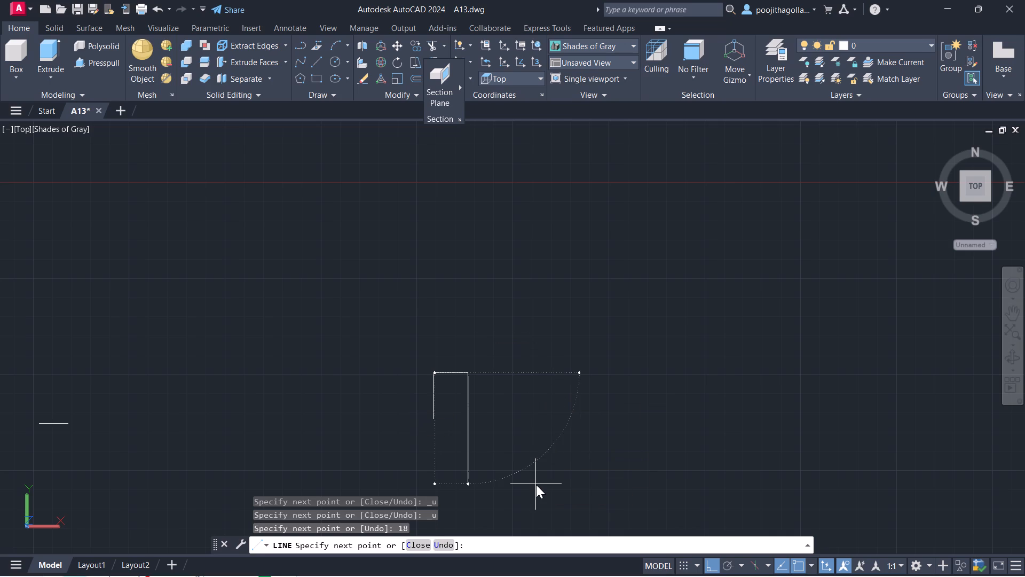
{"action": "left_click", "coordinate": [431, 417]}
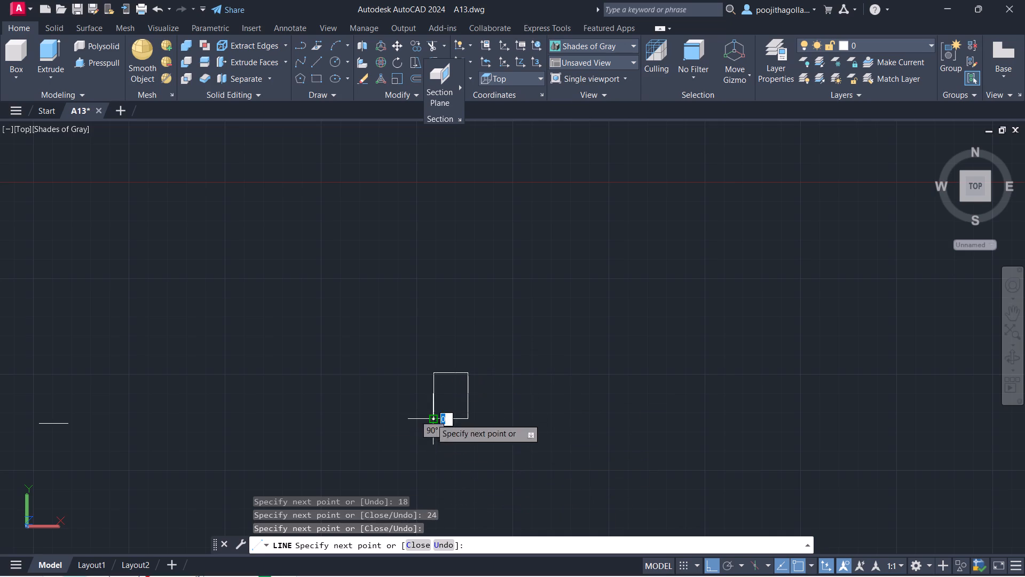
{"action": "key", "text": "Escape"}
Join the rectangle's four lines into one closed polyline.
{"action": "scroll", "coordinate": [463, 388], "scroll_direction": "up", "scroll_amount": 1}
{"action": "left_click_drag", "start_coordinate": [513, 347], "coordinate": [445, 411]}
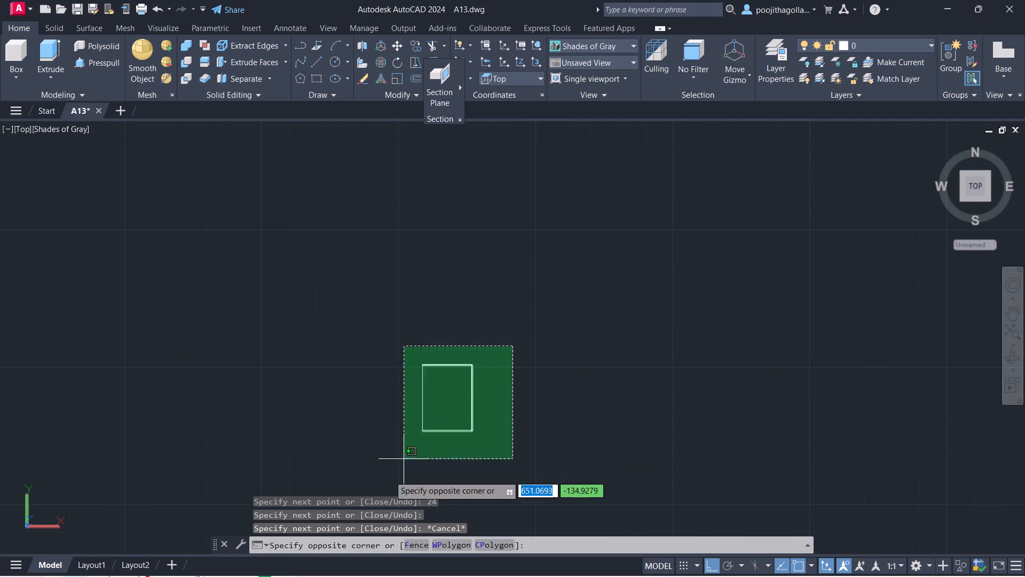
{"action": "left_click", "coordinate": [384, 480]}
{"action": "key", "text": "j"}
{"action": "key", "text": "Return"}
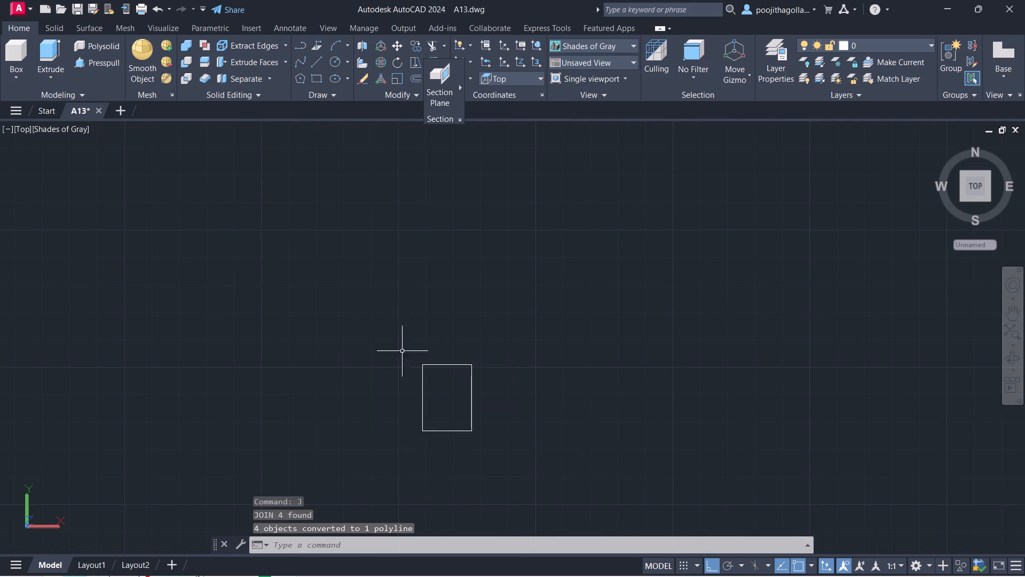
Move the 18 by 24 rectangle by its upper-left corner onto the upper-left corner of the bracket's left support.
{"action": "scroll", "coordinate": [427, 439], "scroll_direction": "up", "scroll_amount": 1}
{"action": "scroll", "coordinate": [426, 412], "scroll_direction": "down", "scroll_amount": 3}
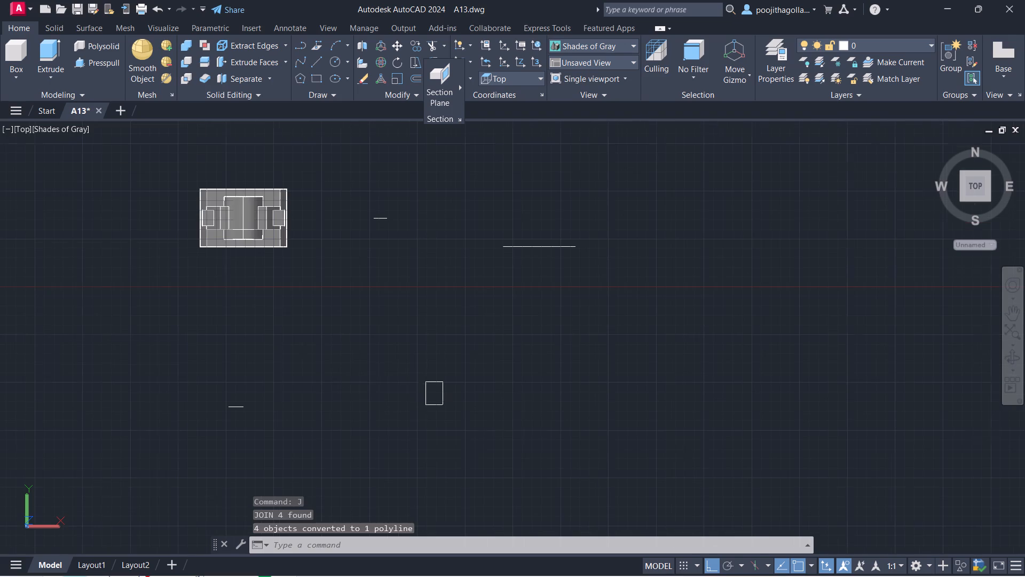
{"action": "scroll", "coordinate": [291, 300], "scroll_direction": "up", "scroll_amount": 1}
{"action": "middle_click_drag", "start_coordinate": [291, 300], "coordinate": [340, 333]}
{"action": "scroll", "coordinate": [364, 360], "scroll_direction": "up", "scroll_amount": 1}
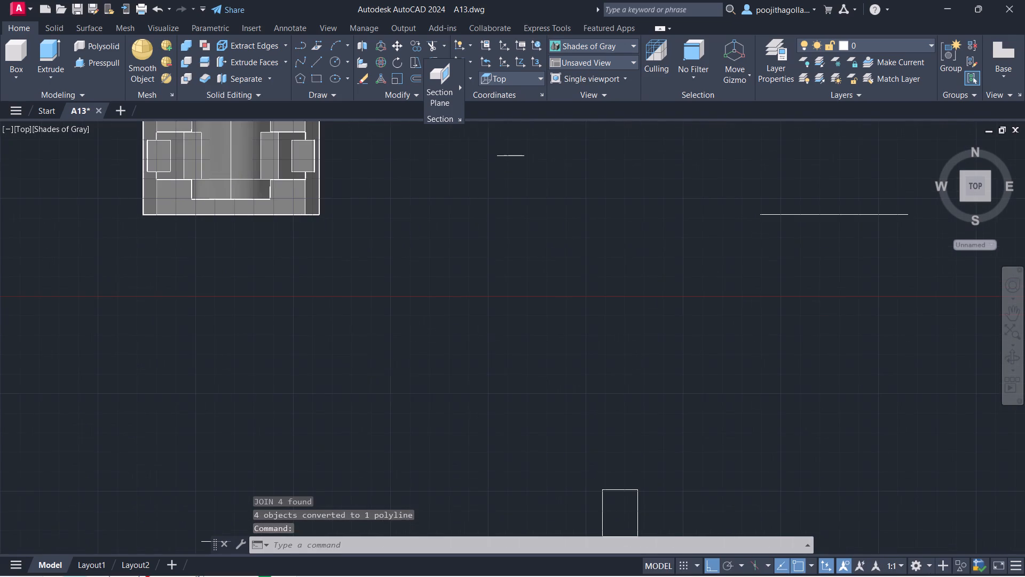
{"action": "left_click", "coordinate": [622, 489]}
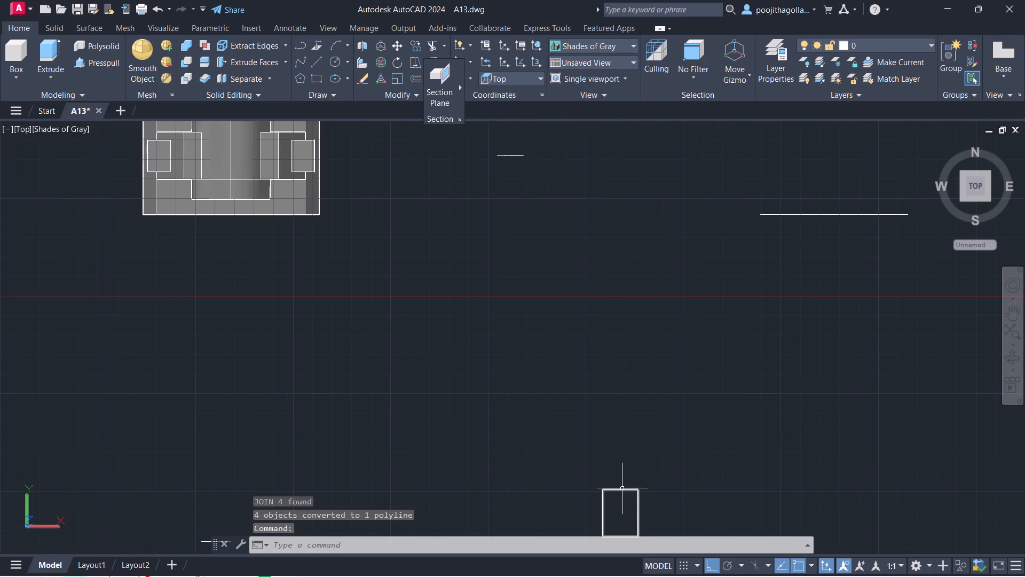
{"action": "key", "text": "m"}
{"action": "key", "text": "Return"}
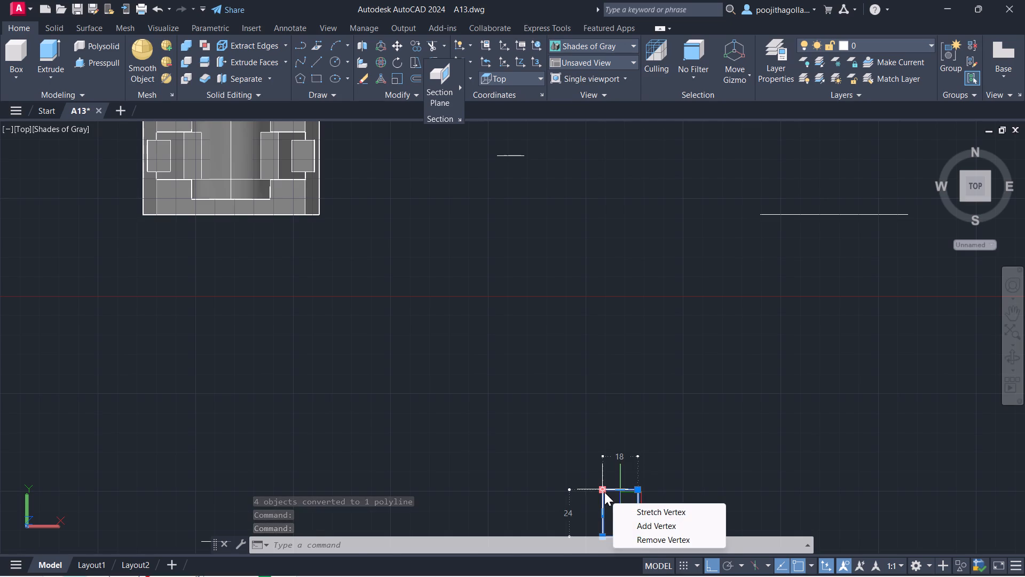
{"action": "left_click", "coordinate": [604, 492]}
{"action": "key", "text": "Escape"}
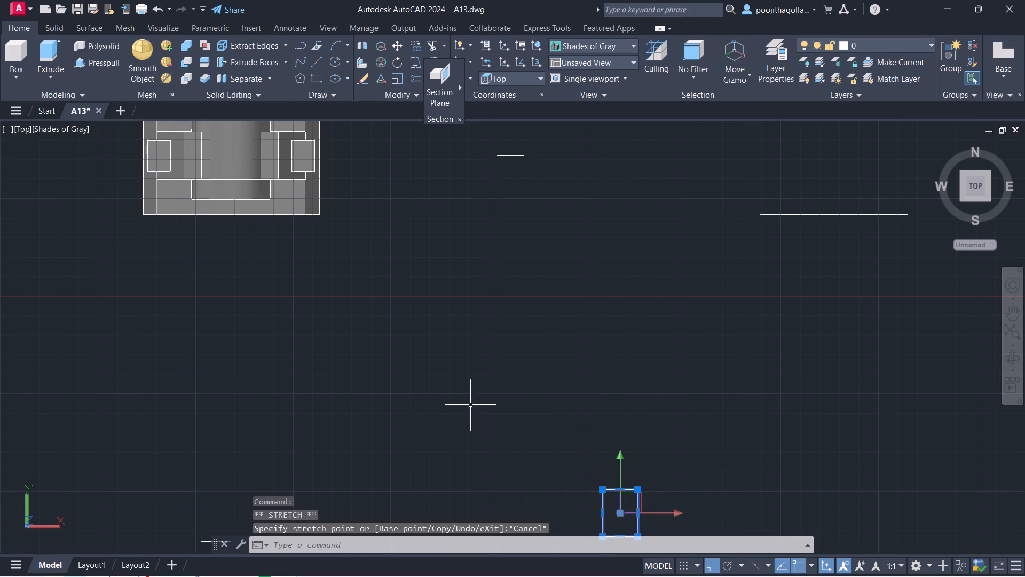
{"action": "key", "text": "m"}
{"action": "key", "text": "Return"}
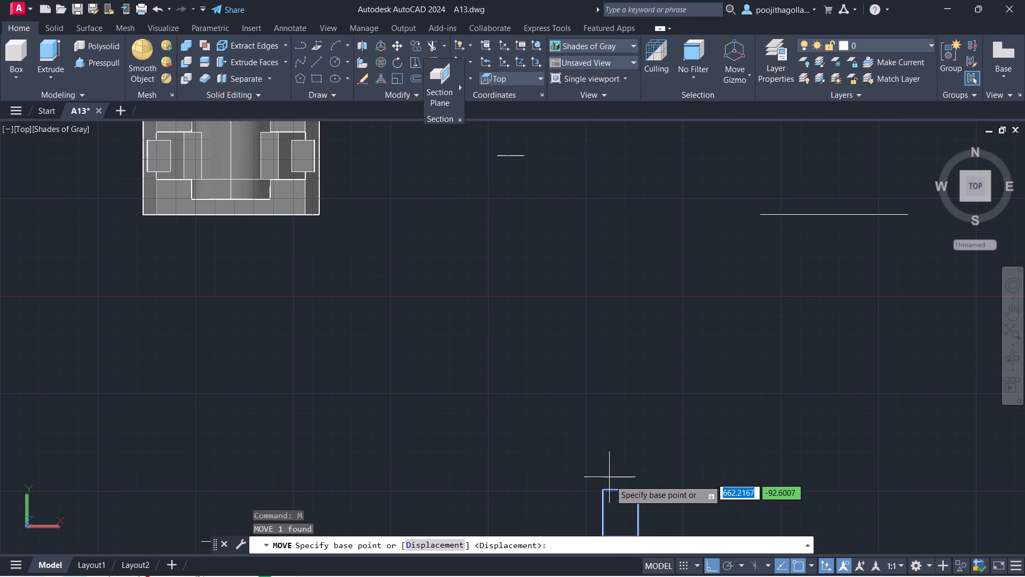
{"action": "left_click", "coordinate": [608, 490]}
{"action": "scroll", "coordinate": [317, 301], "scroll_direction": "up", "scroll_amount": 1}
{"action": "scroll", "coordinate": [269, 241], "scroll_direction": "up", "scroll_amount": 1}
{"action": "middle_click_drag", "start_coordinate": [273, 244], "coordinate": [293, 260]}
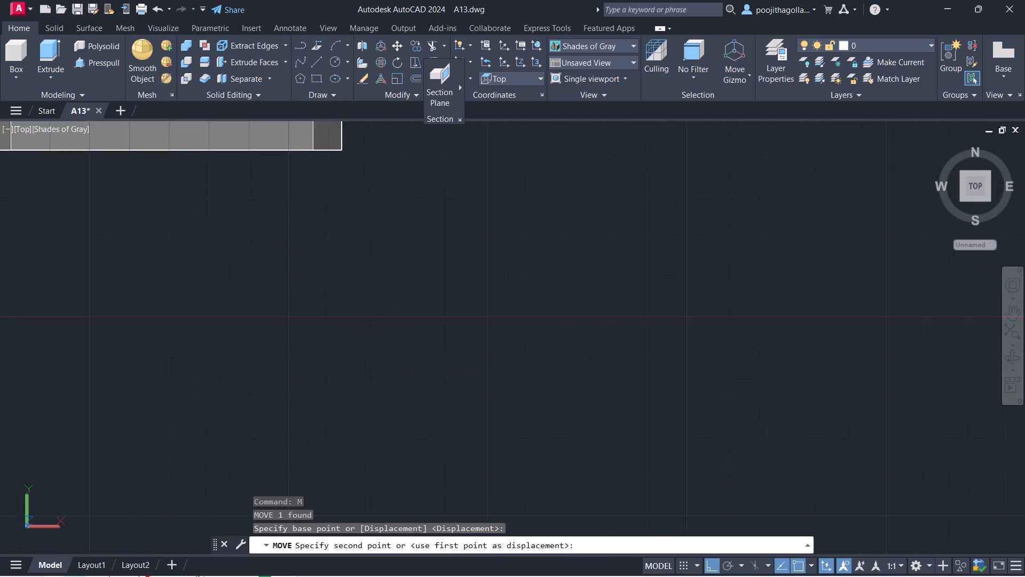
{"action": "middle_click_drag", "start_coordinate": [293, 260], "coordinate": [551, 413]}
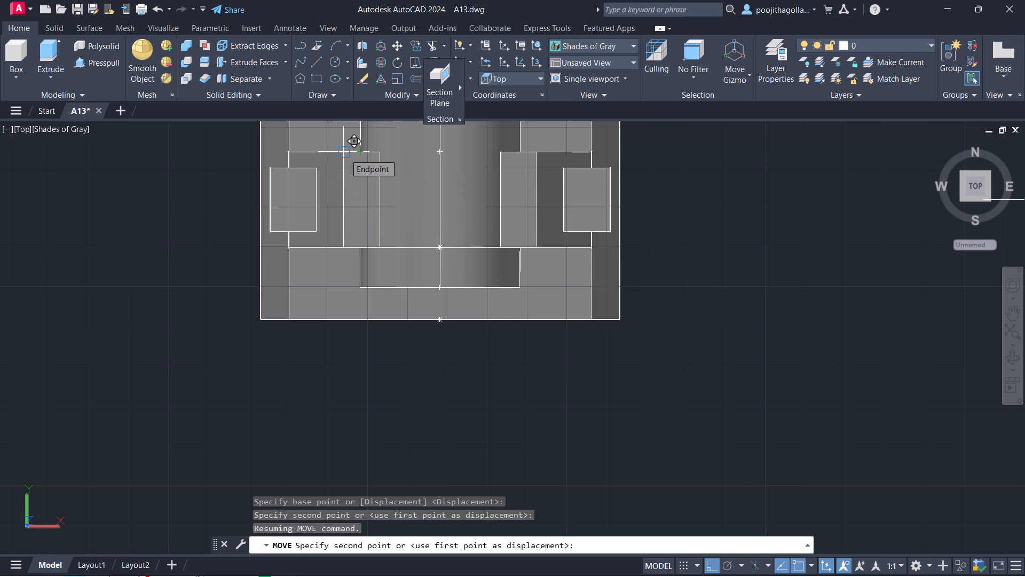
{"action": "left_click", "coordinate": [345, 154]}
Switch the model's visual style to 2D Wireframe.
{"action": "left_click", "coordinate": [52, 132]}
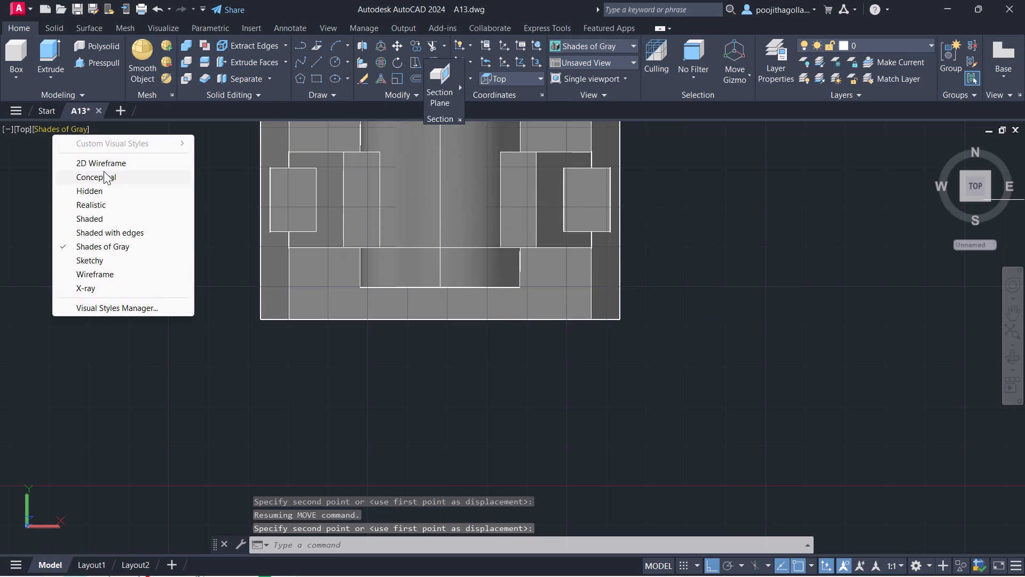
{"action": "left_click", "coordinate": [104, 170]}
{"action": "left_click", "coordinate": [55, 137]}
{"action": "left_click", "coordinate": [59, 131]}
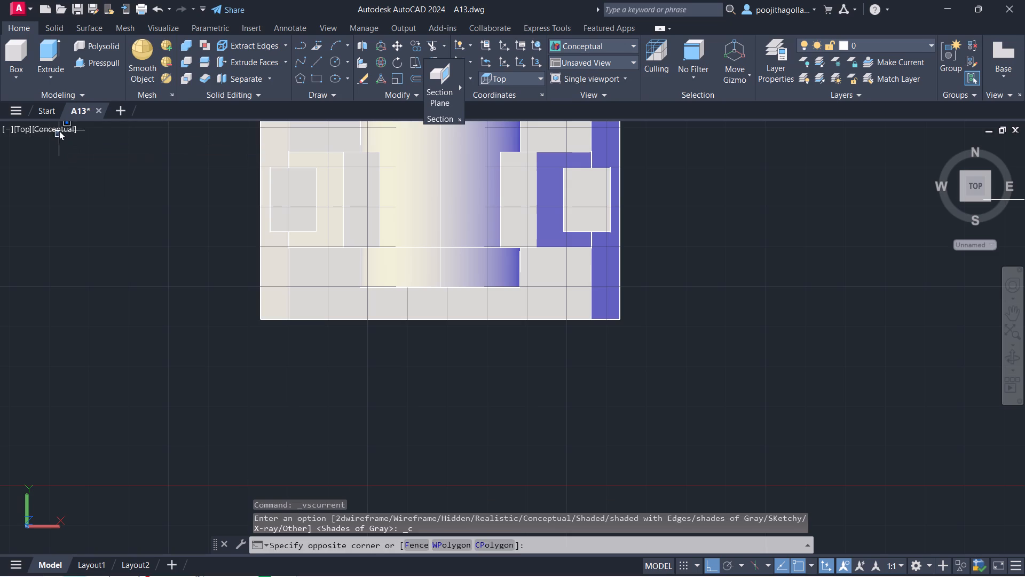
{"action": "left_click", "coordinate": [59, 131]}
{"action": "left_click", "coordinate": [61, 125]}
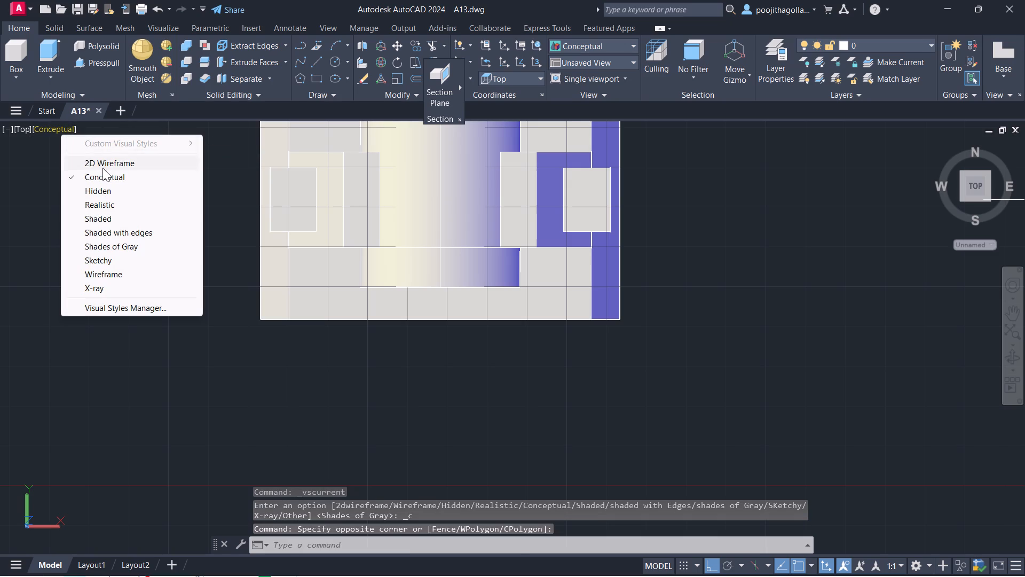
{"action": "left_click", "coordinate": [102, 166]}
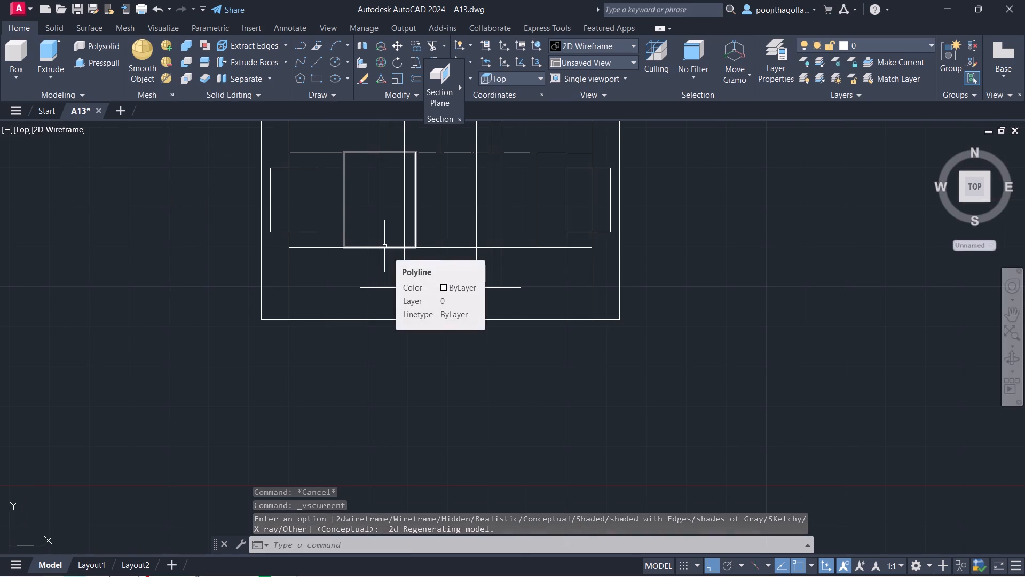
Move the rectangle by its upper-right corner horizontally onto the hub's centre line.
{"action": "left_click", "coordinate": [344, 224]}
{"action": "key", "text": "m"}
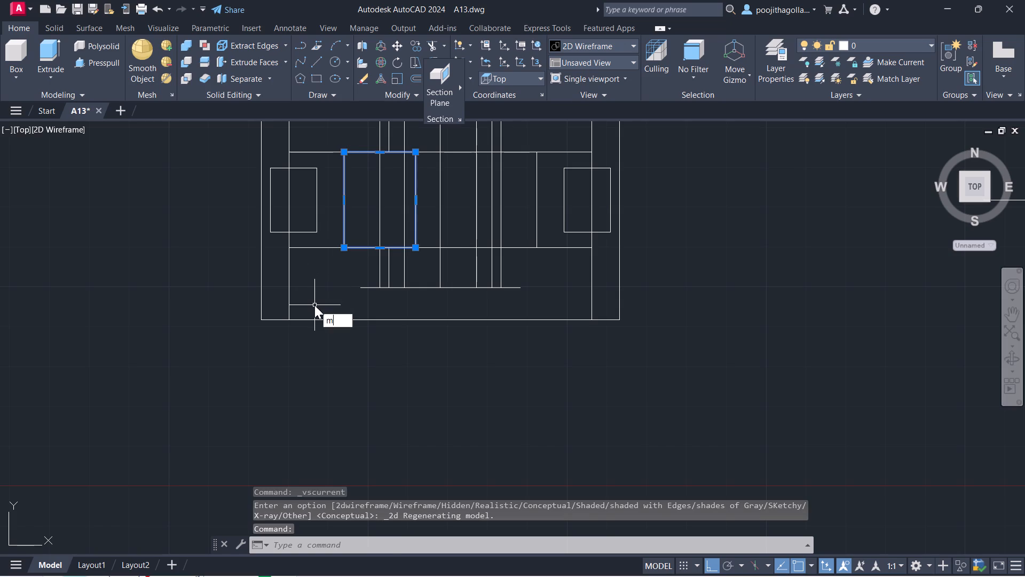
{"action": "key", "text": "Return"}
{"action": "left_click", "coordinate": [413, 155]}
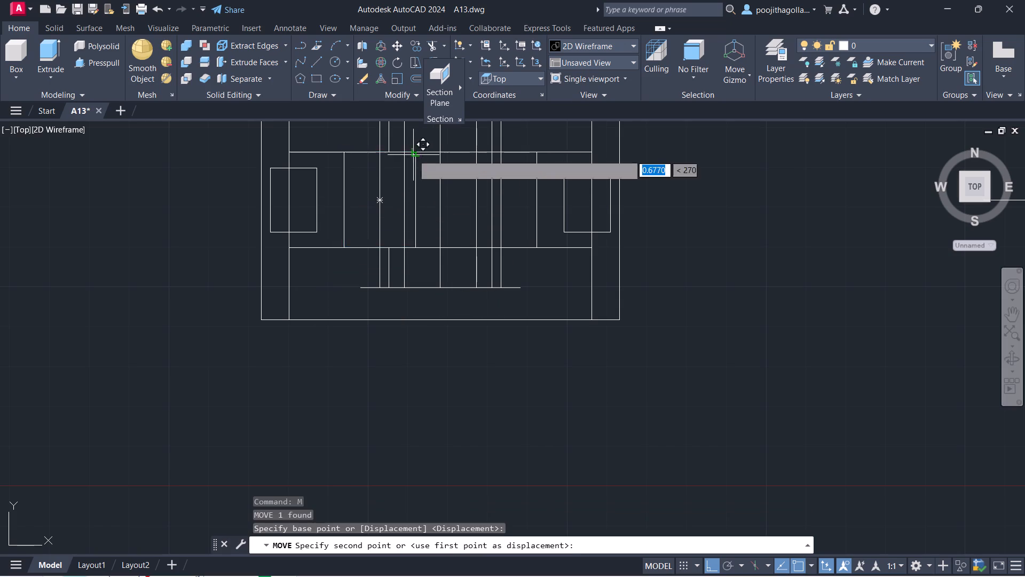
{"action": "left_click", "coordinate": [438, 155]}
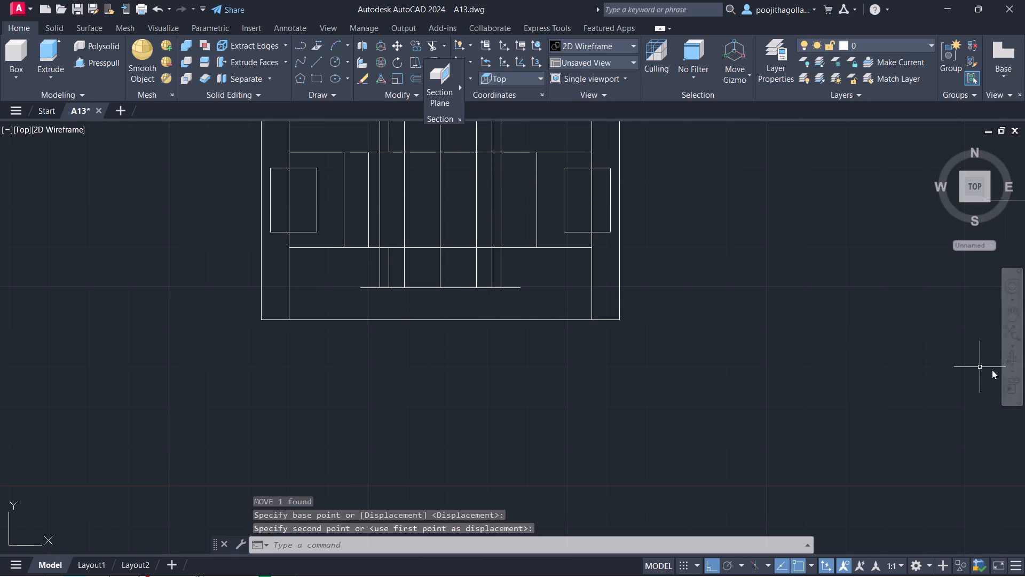
Switch the model's visual style to Shades of Gray in an angled 3D view of the bracket.
{"action": "left_click", "coordinate": [1010, 360]}
{"action": "left_click_drag", "start_coordinate": [734, 438], "coordinate": [803, 323]}
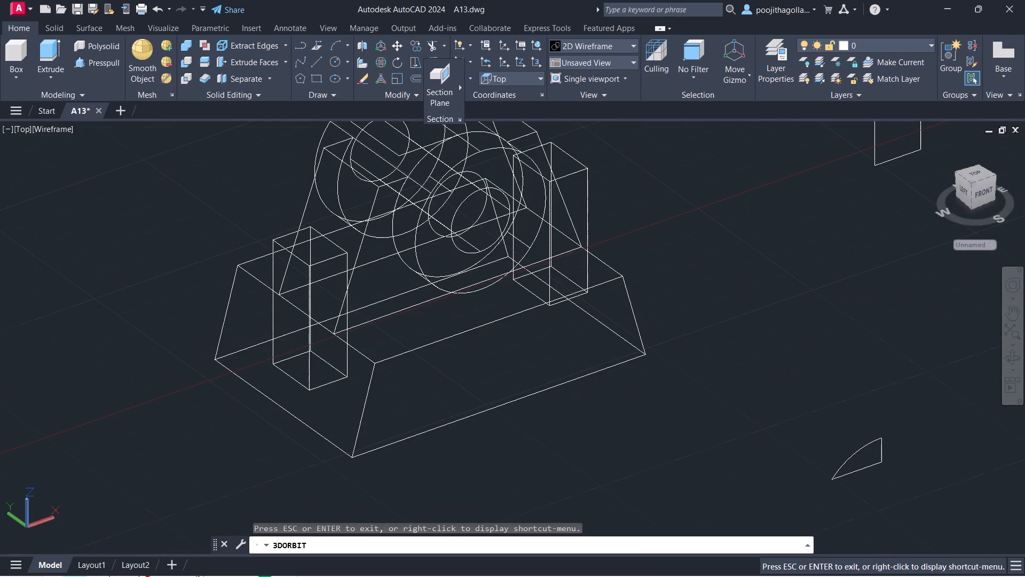
{"action": "middle_click_drag", "start_coordinate": [343, 202], "coordinate": [362, 315]}
{"action": "key", "text": "Escape"}
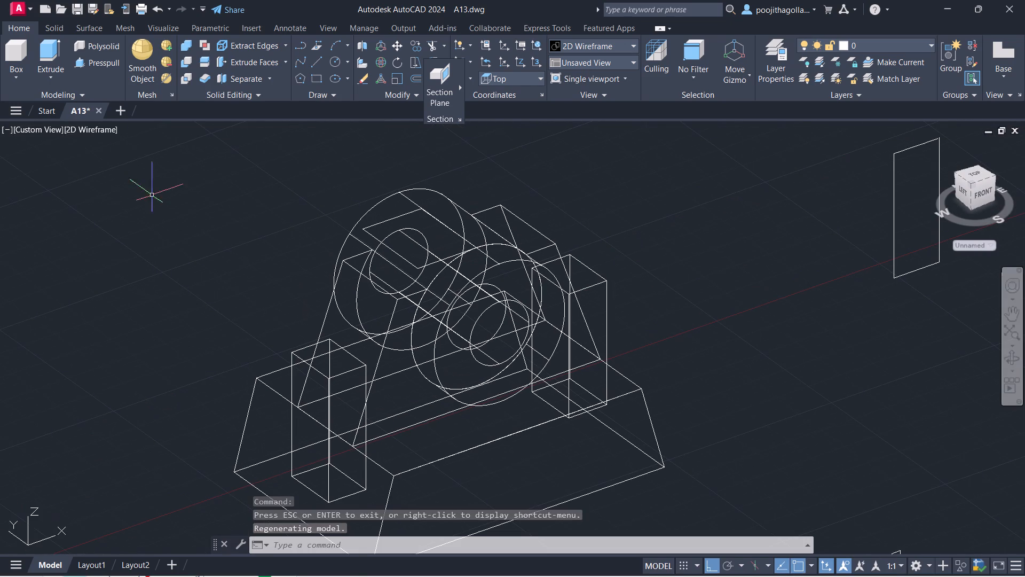
{"action": "left_click", "coordinate": [75, 136]}
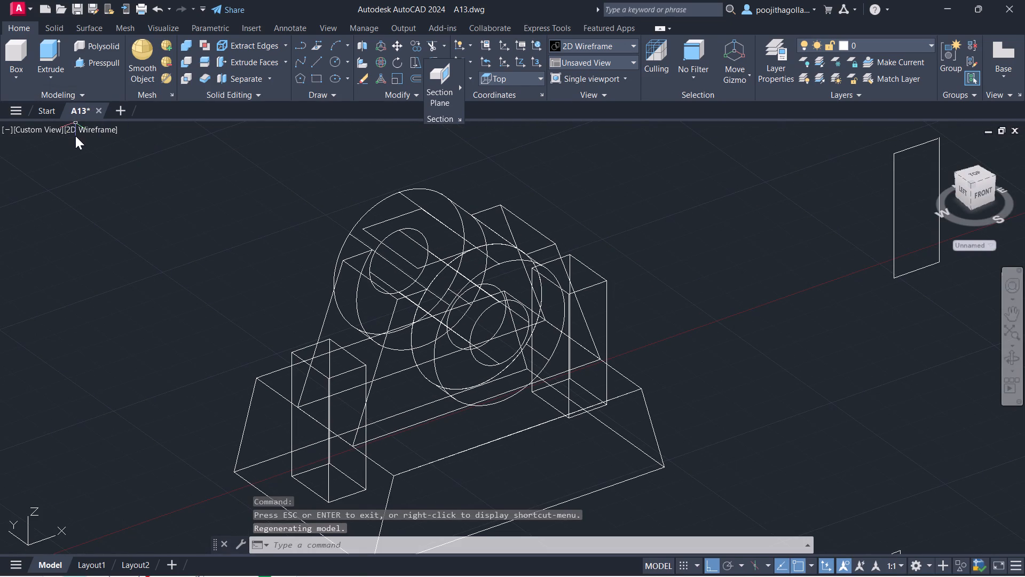
{"action": "left_click", "coordinate": [127, 247]}
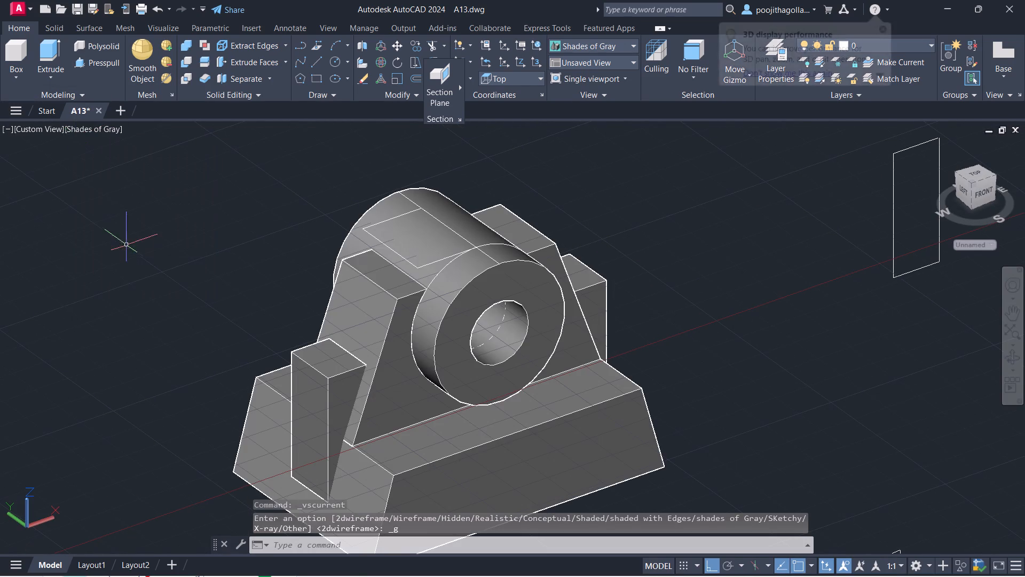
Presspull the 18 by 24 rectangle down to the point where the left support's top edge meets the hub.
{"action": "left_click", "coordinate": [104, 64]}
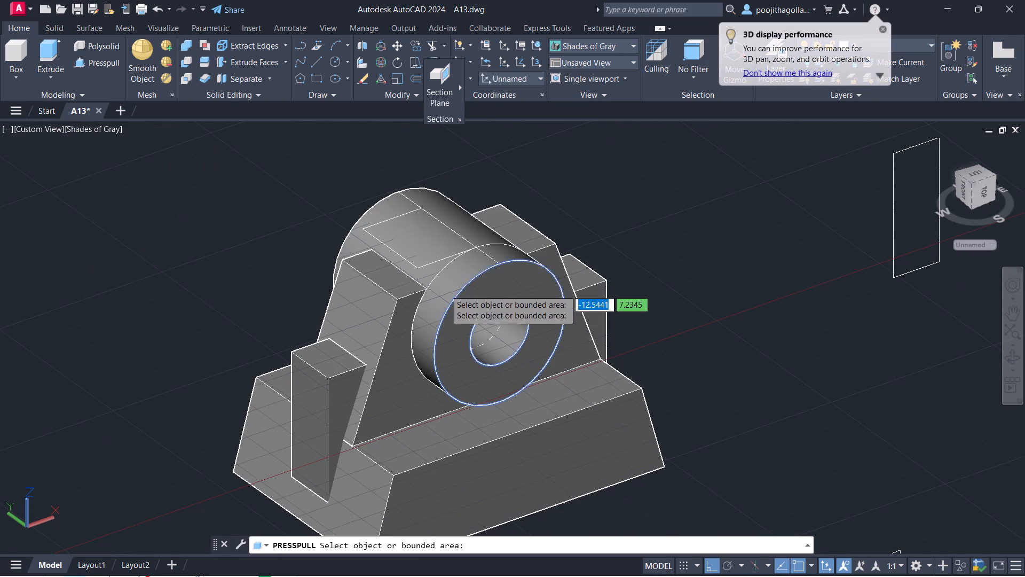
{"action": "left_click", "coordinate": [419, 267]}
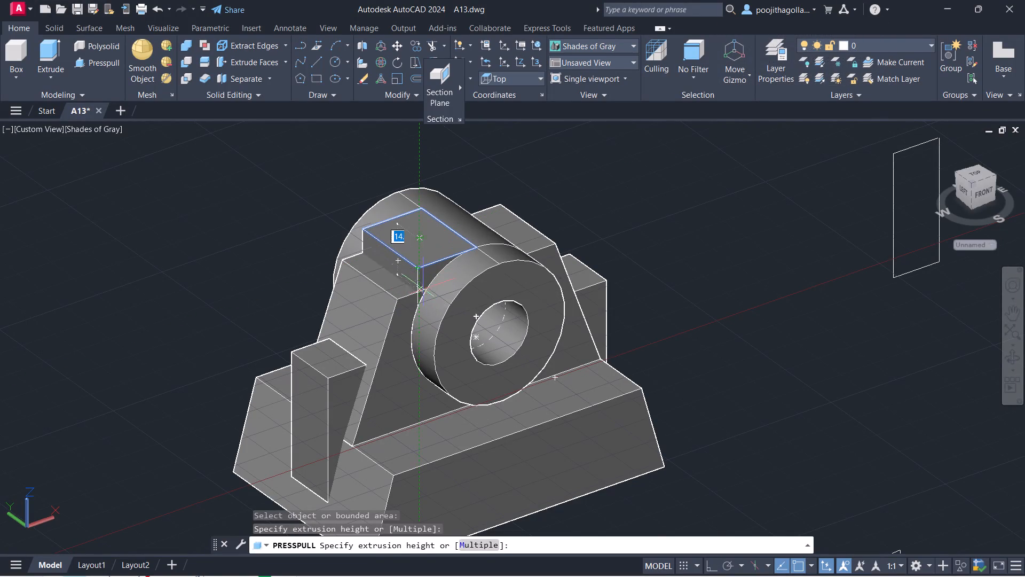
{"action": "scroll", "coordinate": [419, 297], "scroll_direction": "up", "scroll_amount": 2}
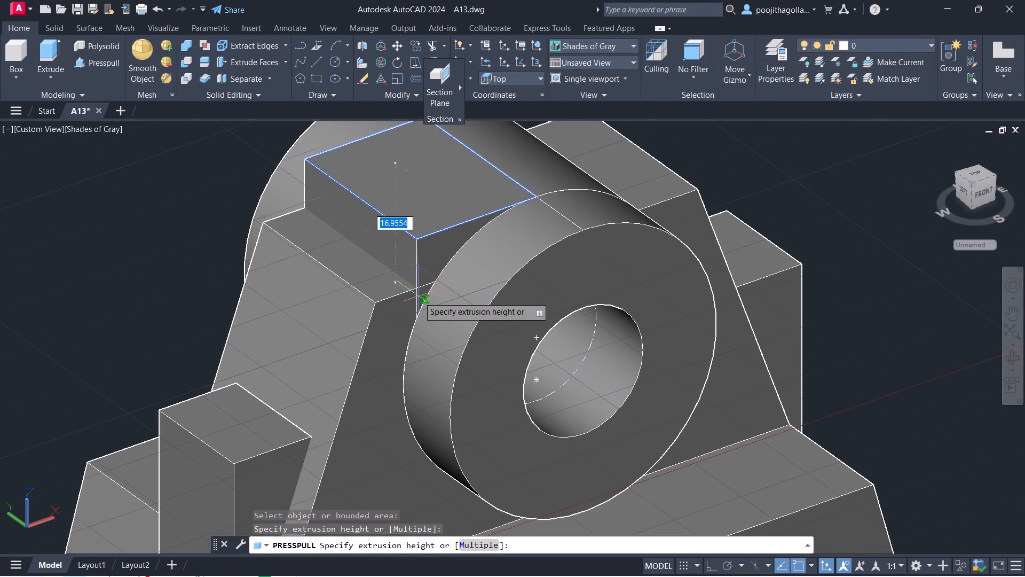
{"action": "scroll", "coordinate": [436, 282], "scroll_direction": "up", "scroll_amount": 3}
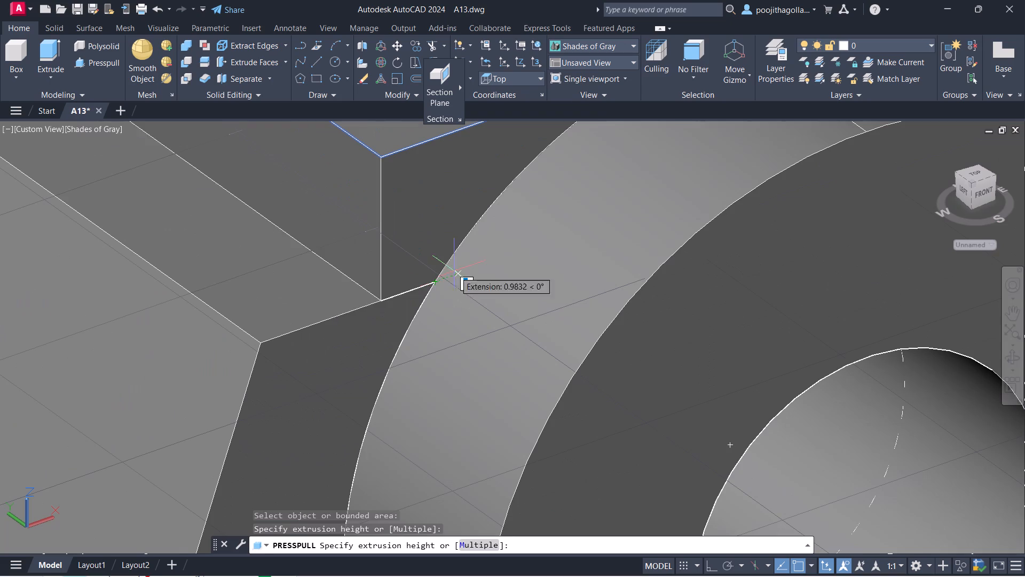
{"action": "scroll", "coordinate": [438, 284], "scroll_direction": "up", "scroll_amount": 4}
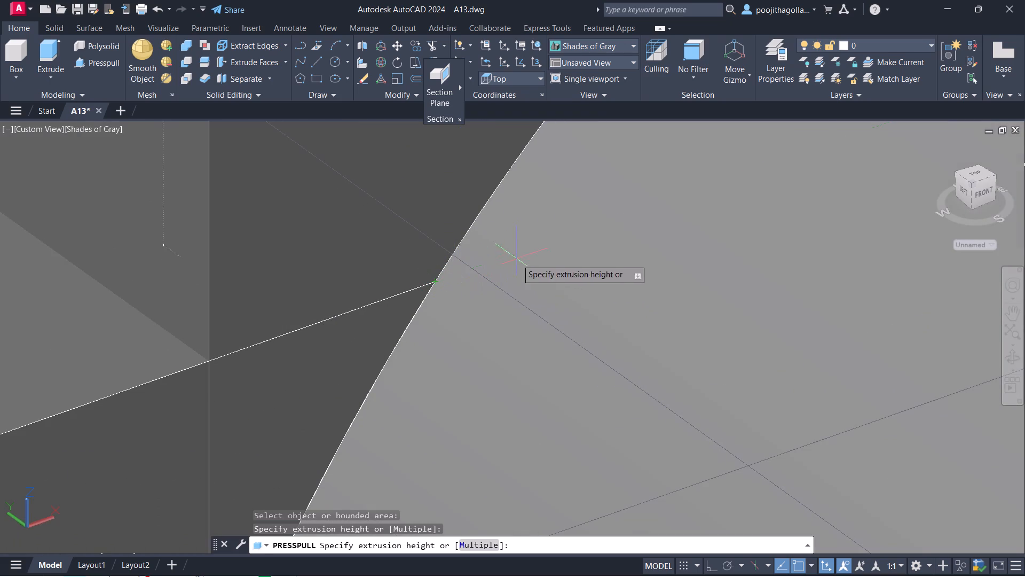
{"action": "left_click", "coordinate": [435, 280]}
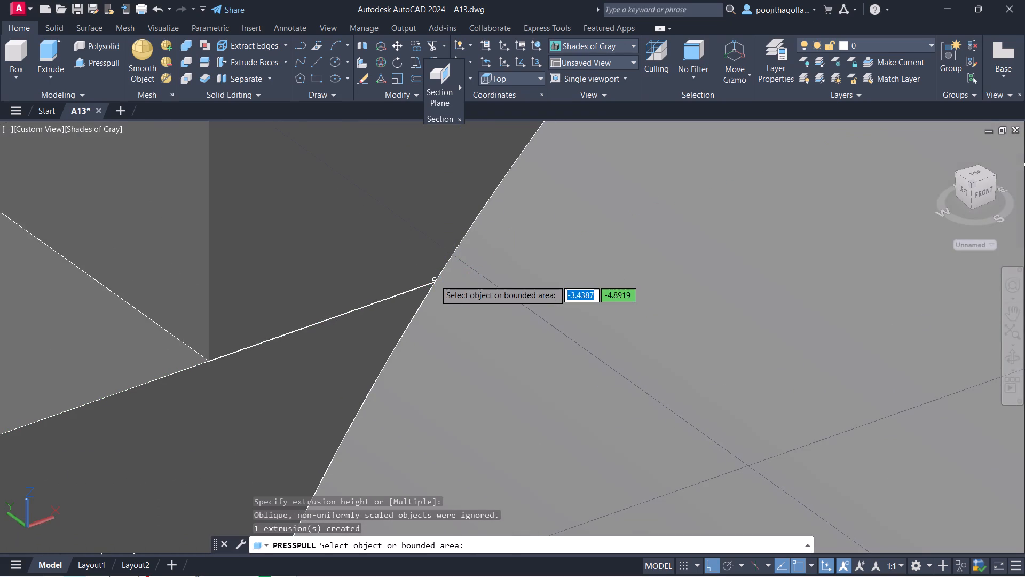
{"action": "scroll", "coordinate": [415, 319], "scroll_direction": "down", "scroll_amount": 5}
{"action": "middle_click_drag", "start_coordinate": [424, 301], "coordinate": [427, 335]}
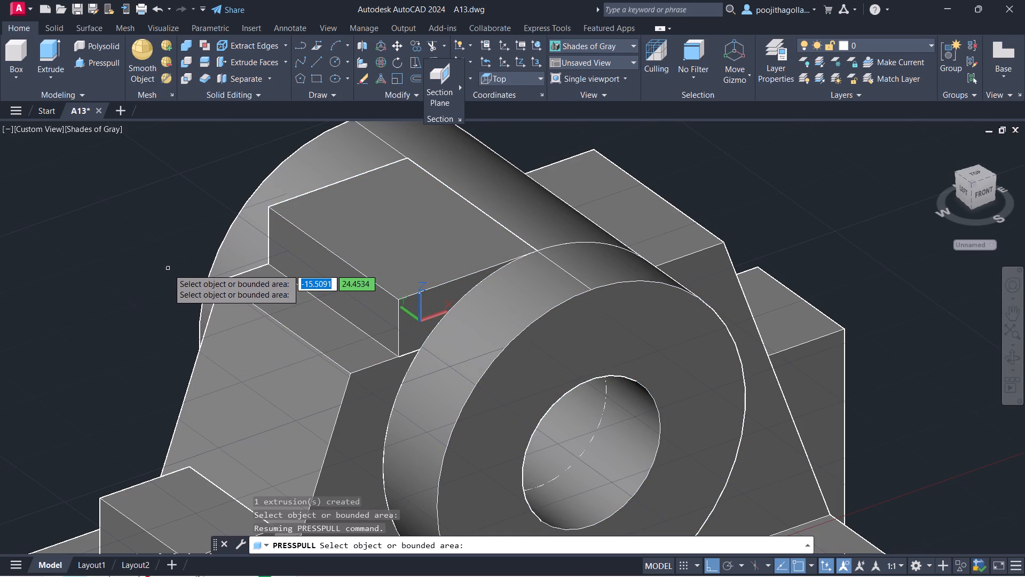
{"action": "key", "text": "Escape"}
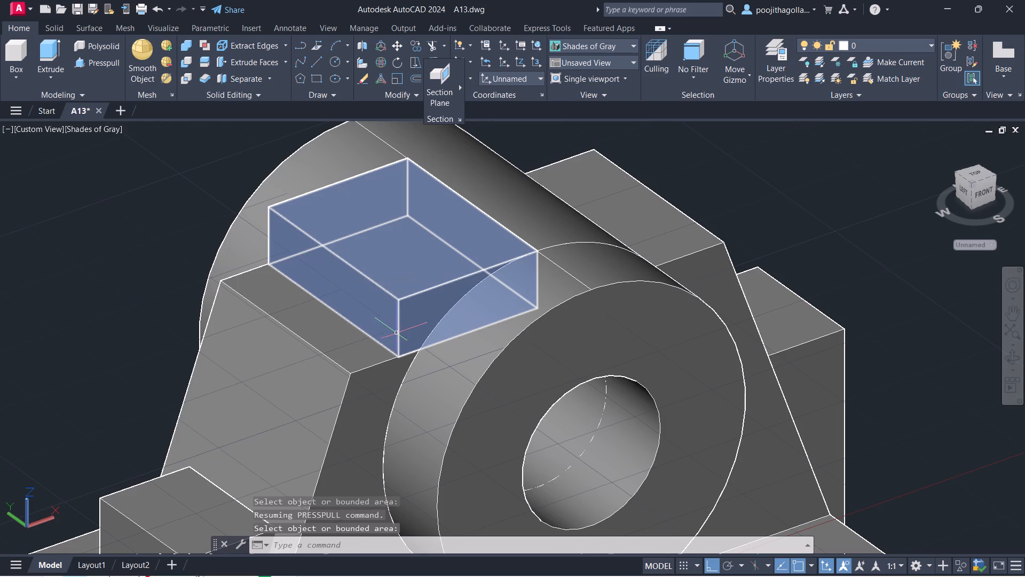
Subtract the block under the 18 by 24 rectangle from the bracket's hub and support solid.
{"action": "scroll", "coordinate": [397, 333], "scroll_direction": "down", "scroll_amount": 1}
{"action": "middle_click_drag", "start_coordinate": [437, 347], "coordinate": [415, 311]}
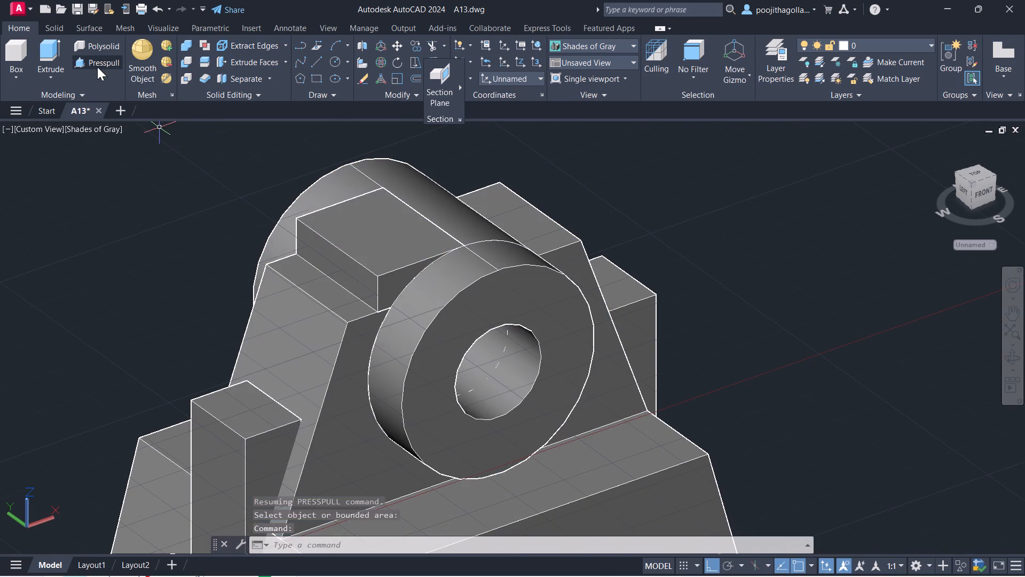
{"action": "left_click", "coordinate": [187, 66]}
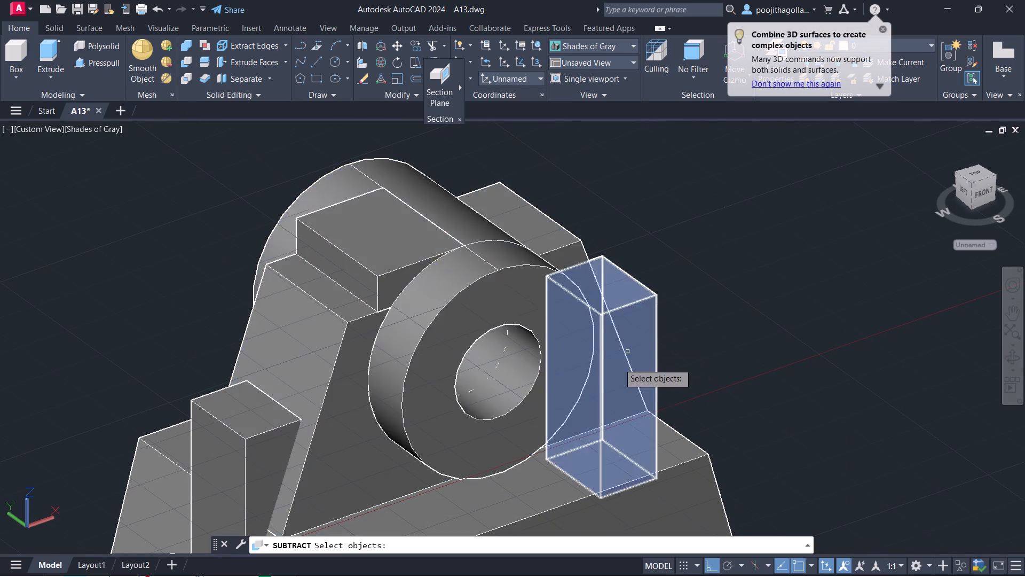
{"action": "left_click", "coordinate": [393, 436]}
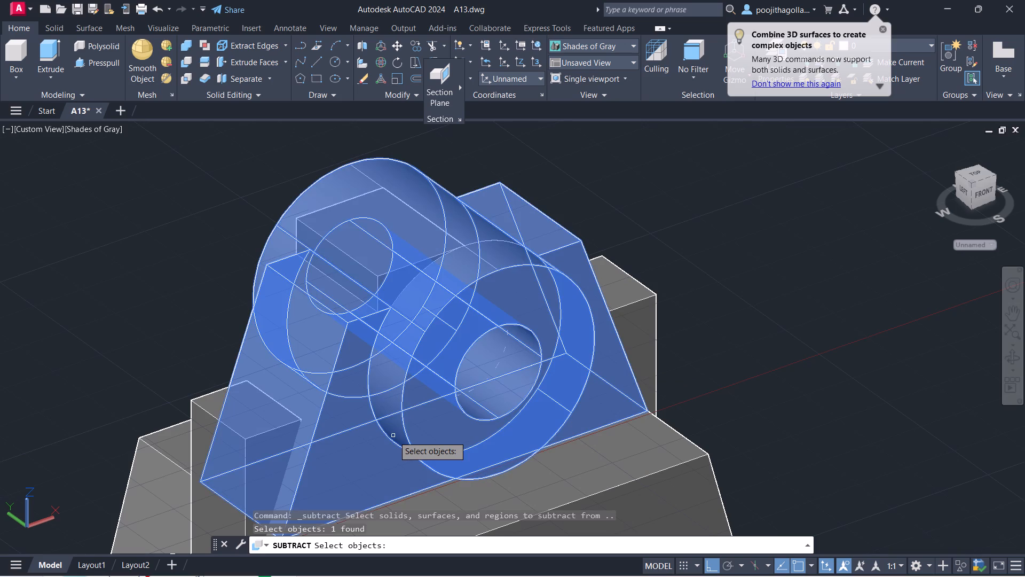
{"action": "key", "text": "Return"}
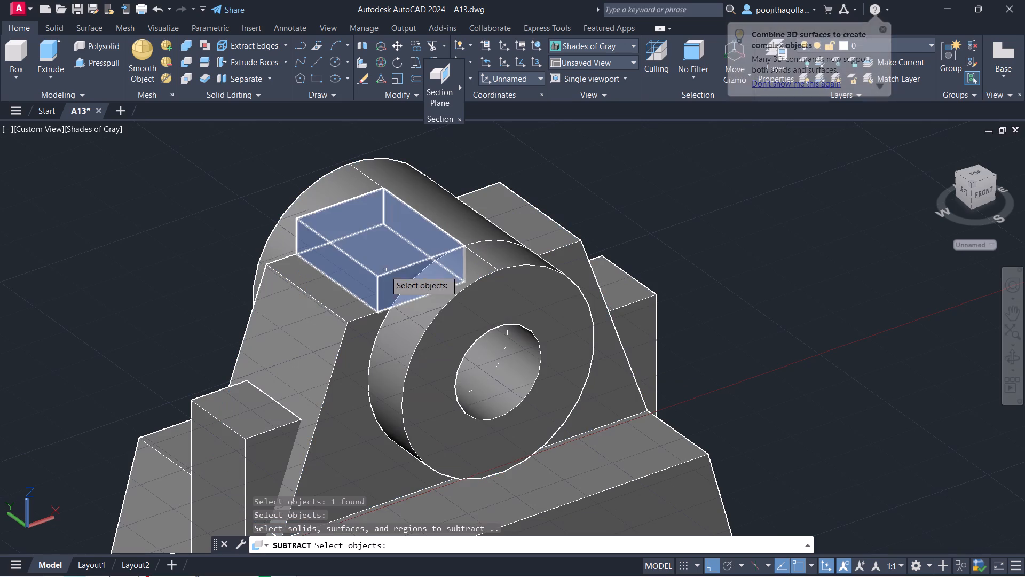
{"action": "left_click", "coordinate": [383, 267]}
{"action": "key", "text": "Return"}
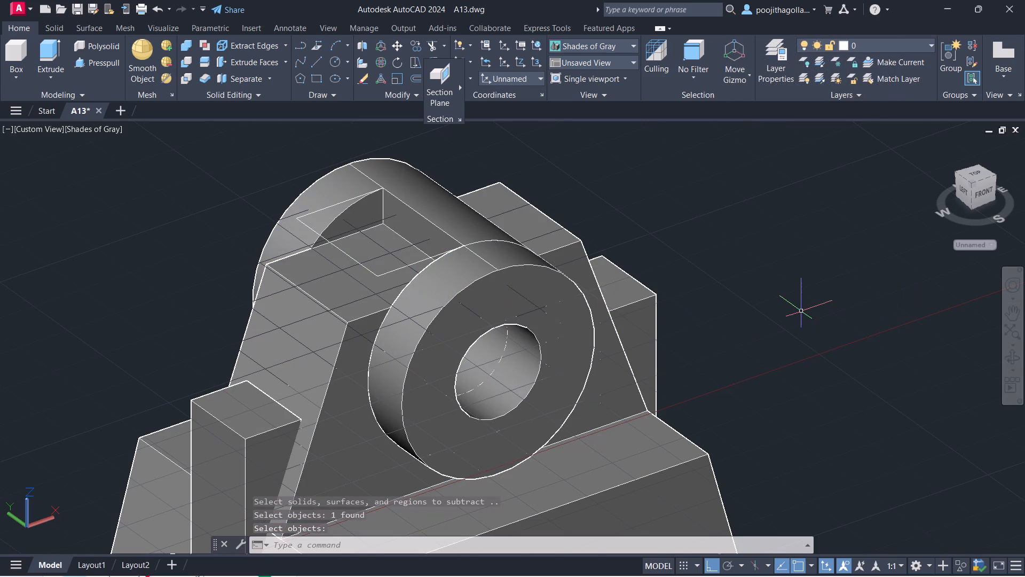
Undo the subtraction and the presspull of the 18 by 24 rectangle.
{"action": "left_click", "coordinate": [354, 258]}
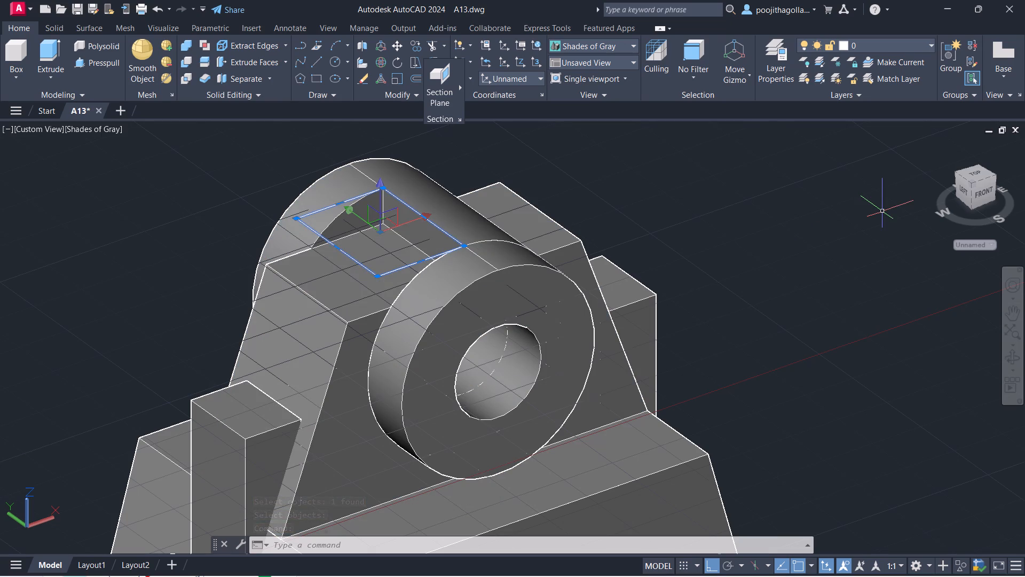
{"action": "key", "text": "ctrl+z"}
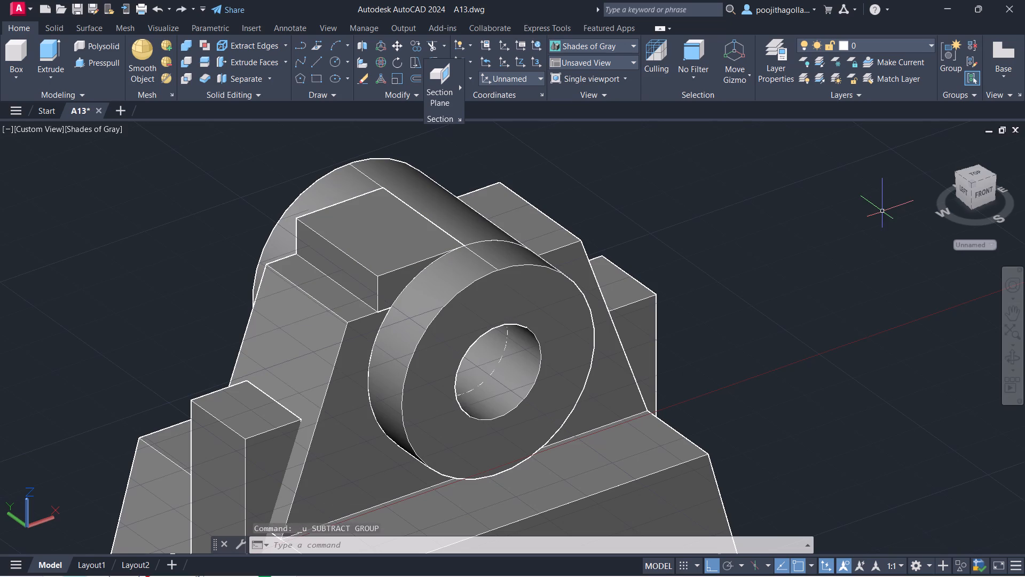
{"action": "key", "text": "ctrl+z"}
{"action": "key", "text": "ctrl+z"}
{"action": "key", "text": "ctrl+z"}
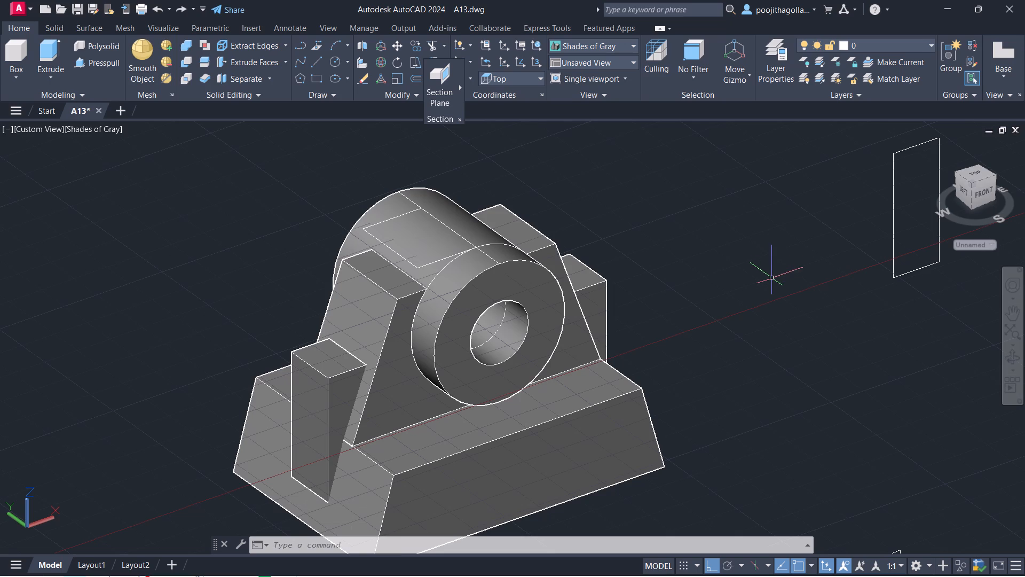
Draw a 16-unit line along the rectangle's front edge, starting at its corner on the hub's centre line.
{"action": "scroll", "coordinate": [682, 301], "scroll_direction": "down", "scroll_amount": 1}
{"action": "middle_click_drag", "start_coordinate": [682, 302], "coordinate": [714, 358]}
{"action": "middle_click_drag", "start_coordinate": [672, 367], "coordinate": [637, 336]}
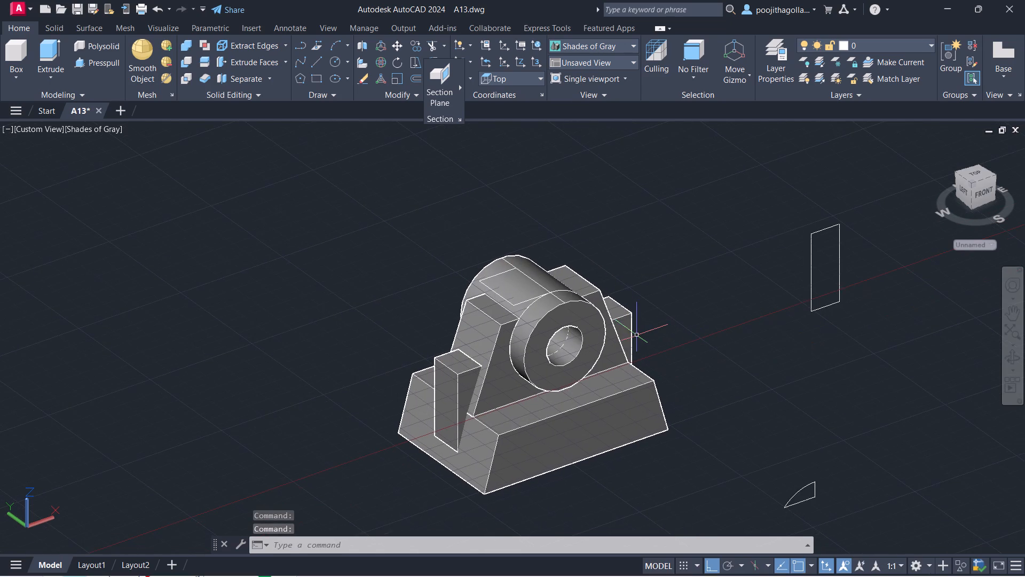
{"action": "scroll", "coordinate": [637, 336], "scroll_direction": "up", "scroll_amount": 2}
{"action": "middle_click_drag", "start_coordinate": [635, 336], "coordinate": [630, 363]}
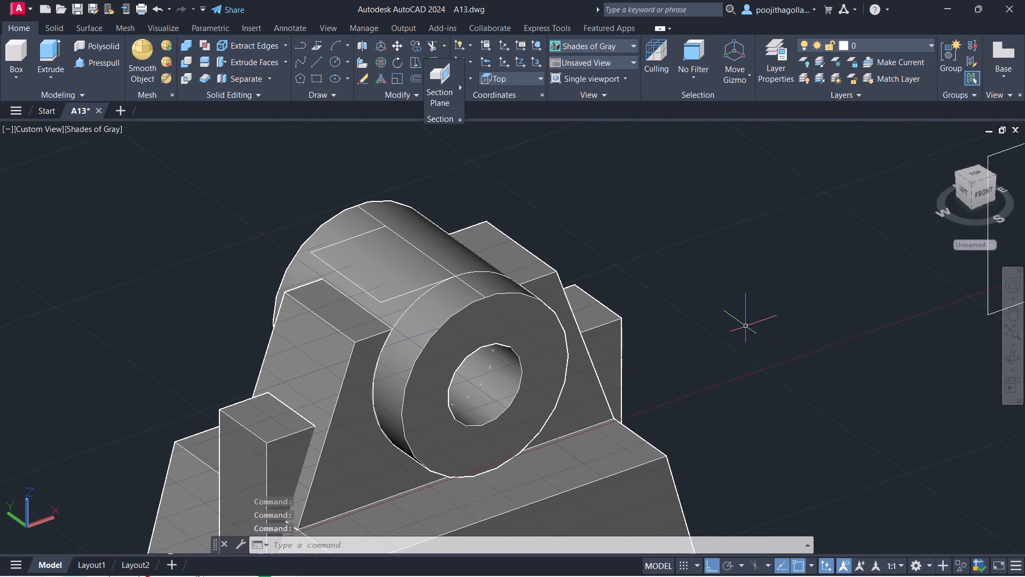
{"action": "key", "text": "l"}
{"action": "key", "text": "Return"}
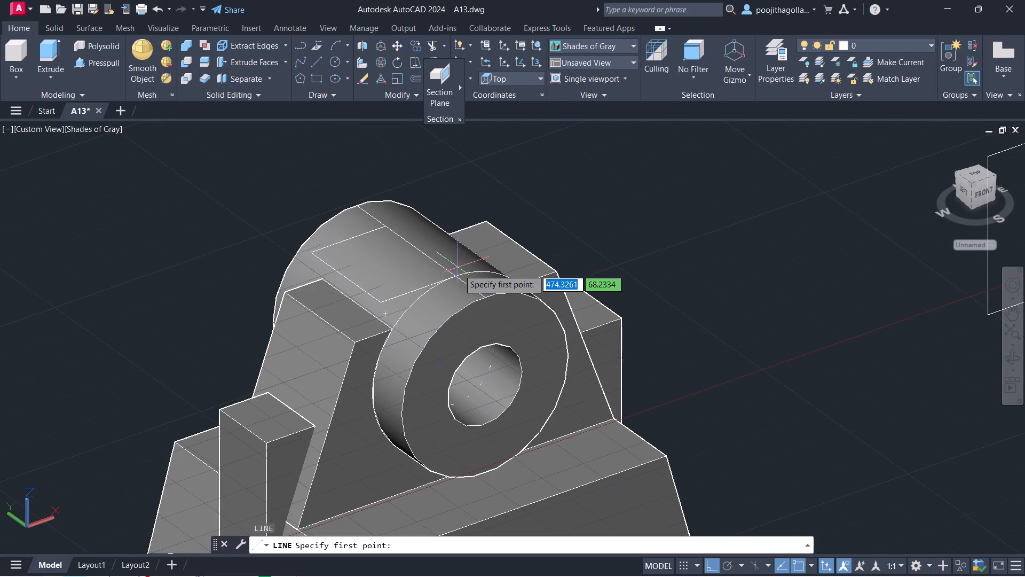
{"action": "left_click", "coordinate": [459, 275]}
{"action": "type", "text": "16"}
{"action": "key", "text": "Return"}
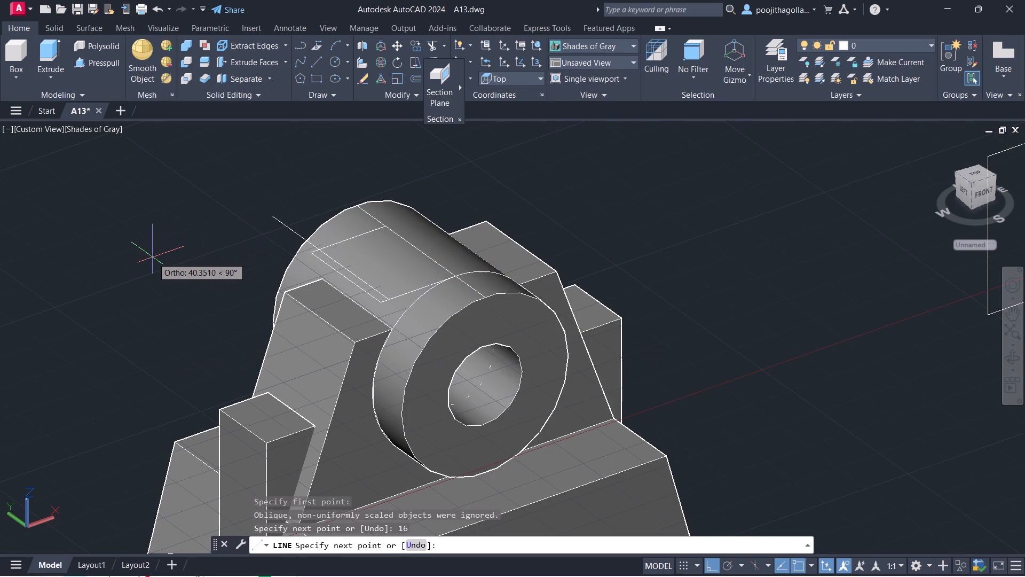
{"action": "key", "text": "Escape"}
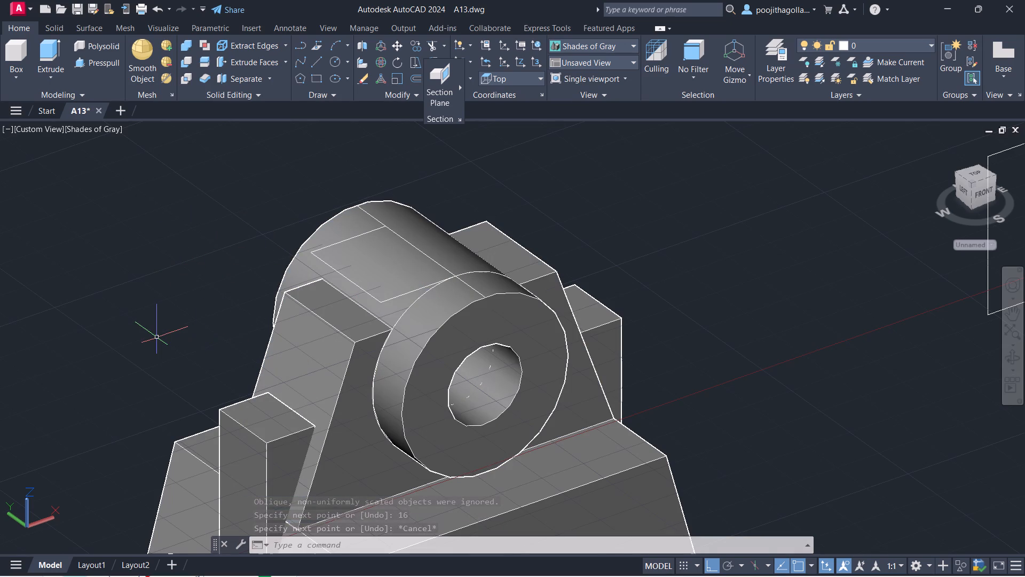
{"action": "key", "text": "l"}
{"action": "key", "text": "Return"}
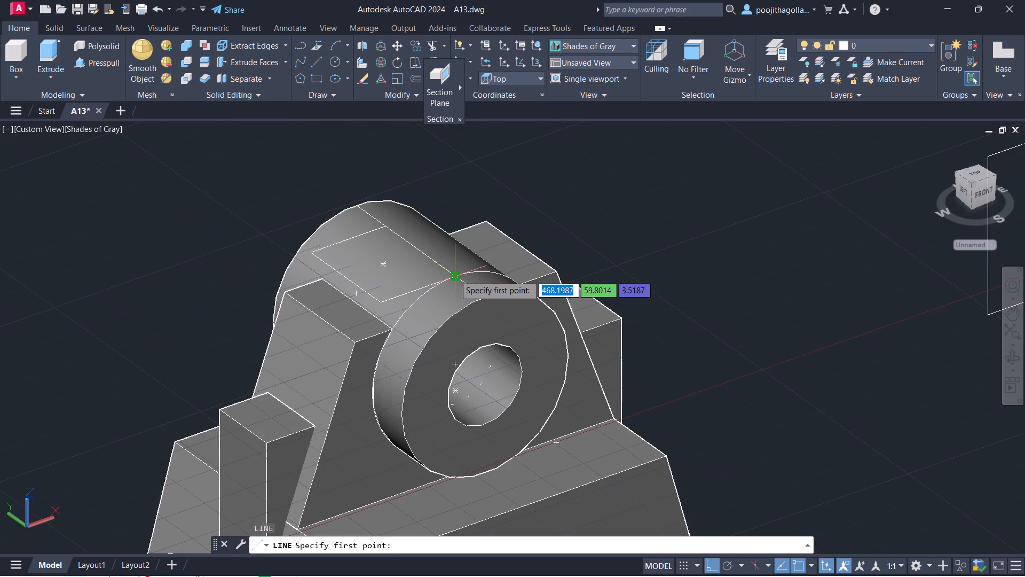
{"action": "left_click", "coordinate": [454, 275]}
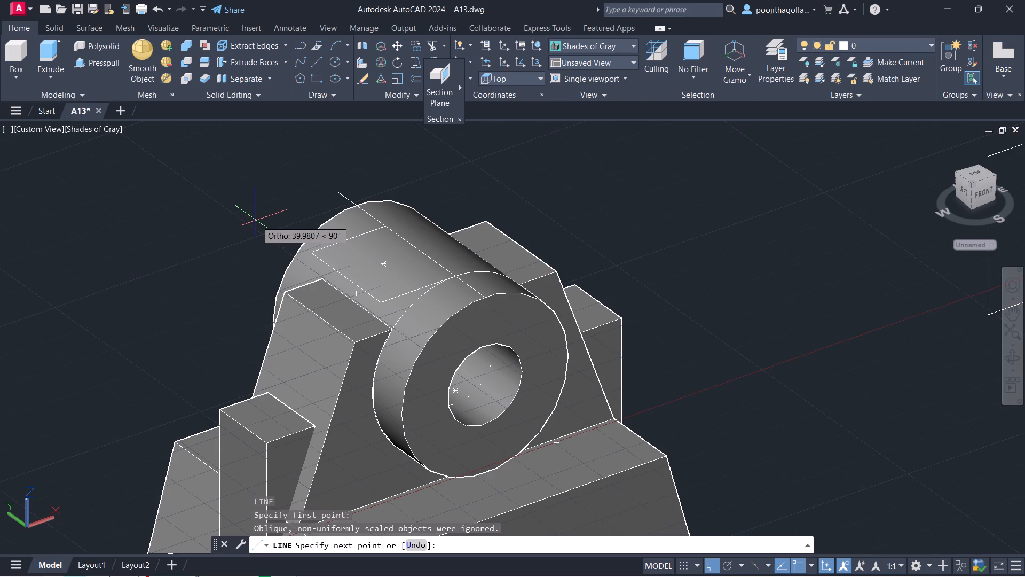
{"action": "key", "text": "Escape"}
Switch the model's visual style to 2D Wireframe.
{"action": "left_click", "coordinate": [81, 128]}
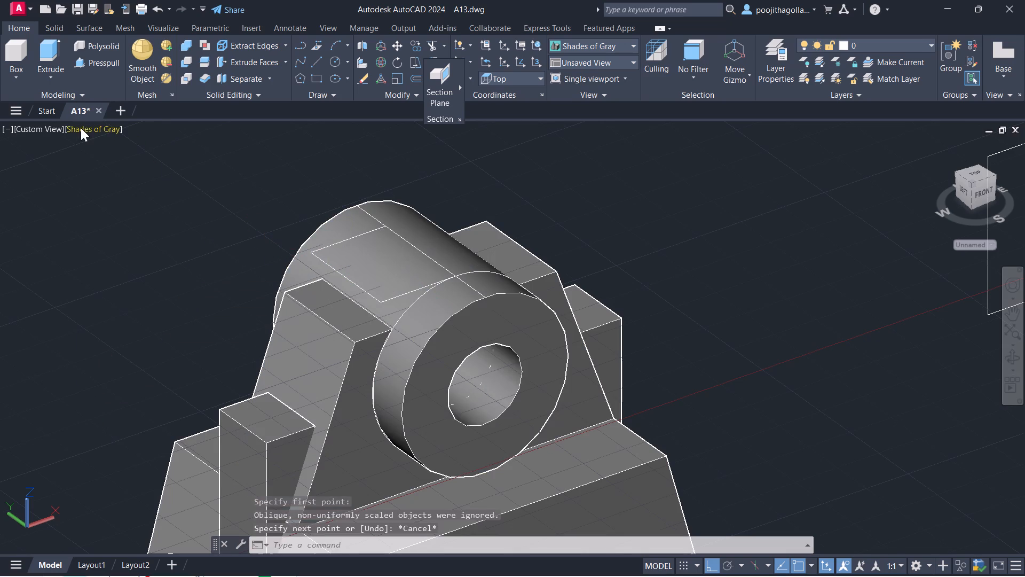
{"action": "left_click", "coordinate": [117, 130]}
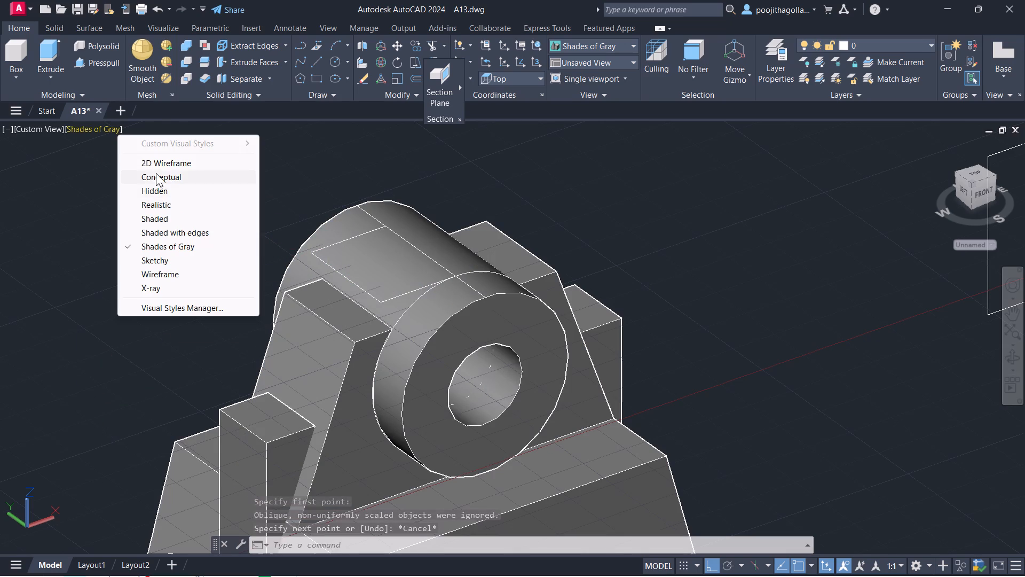
{"action": "left_click", "coordinate": [163, 161]}
Move the 18 by 24 rectangle off the hub, straight along the hub's axis, to the empty area in front of the bracket.
{"action": "left_click", "coordinate": [350, 282]}
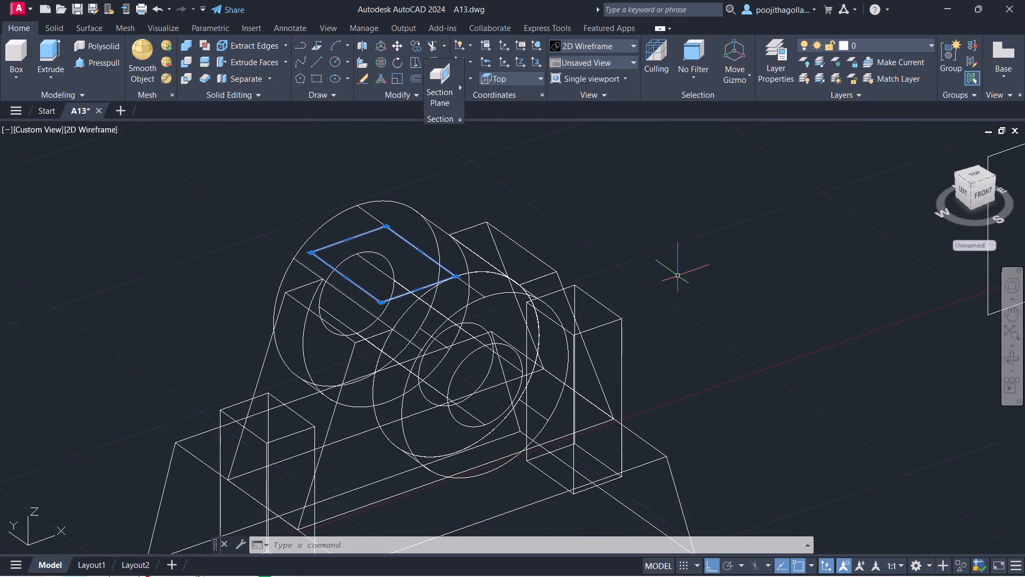
{"action": "key", "text": "m"}
{"action": "key", "text": "Return"}
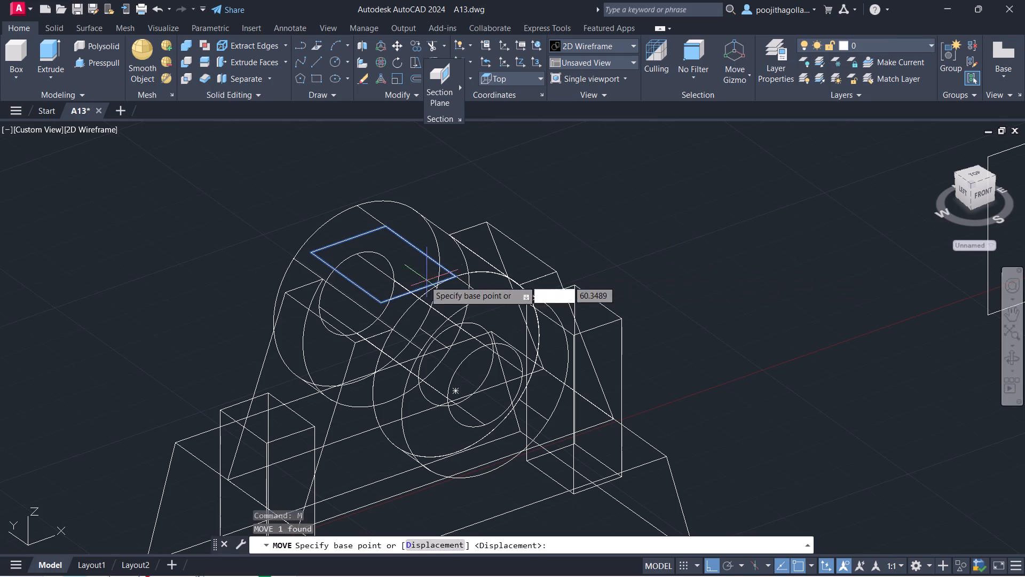
{"action": "left_click", "coordinate": [377, 303]}
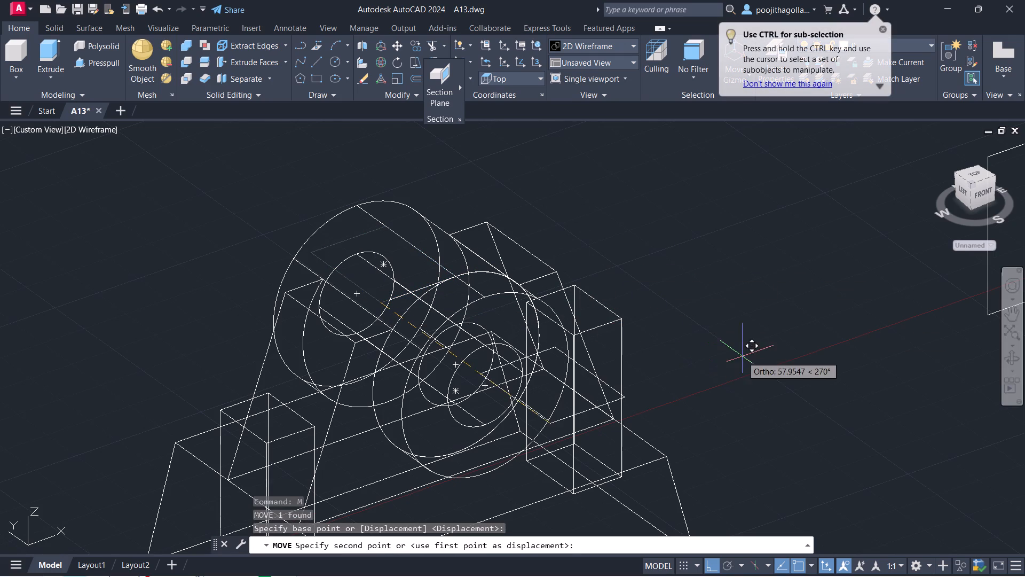
{"action": "scroll", "coordinate": [754, 383], "scroll_direction": "down", "scroll_amount": 2}
{"action": "middle_click_drag", "start_coordinate": [740, 380], "coordinate": [538, 262]}
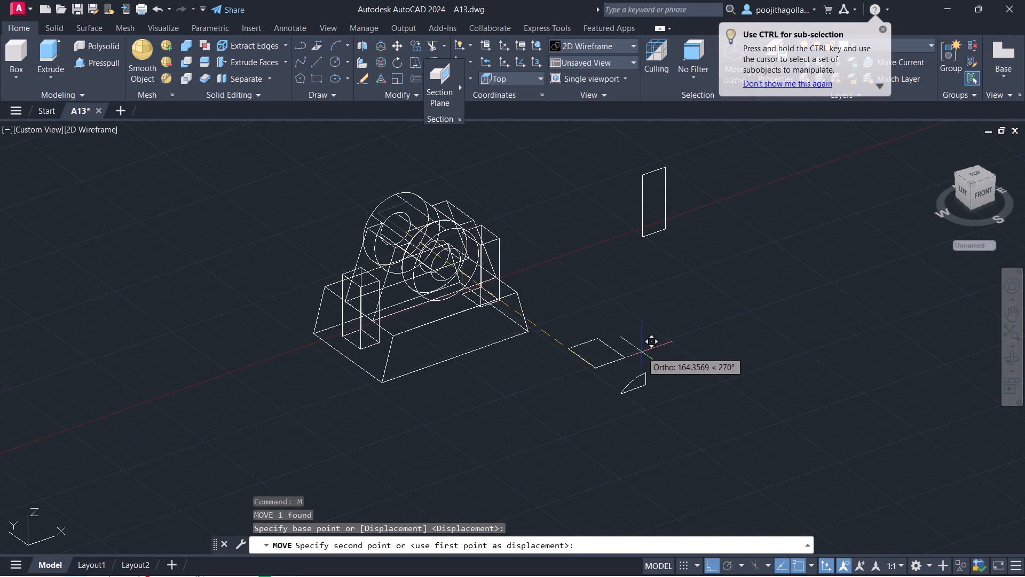
{"action": "left_click", "coordinate": [639, 340]}
Check the length of the moved rectangle's short front edge with a temporary line between its corners.
{"action": "scroll", "coordinate": [618, 350], "scroll_direction": "up", "scroll_amount": 2}
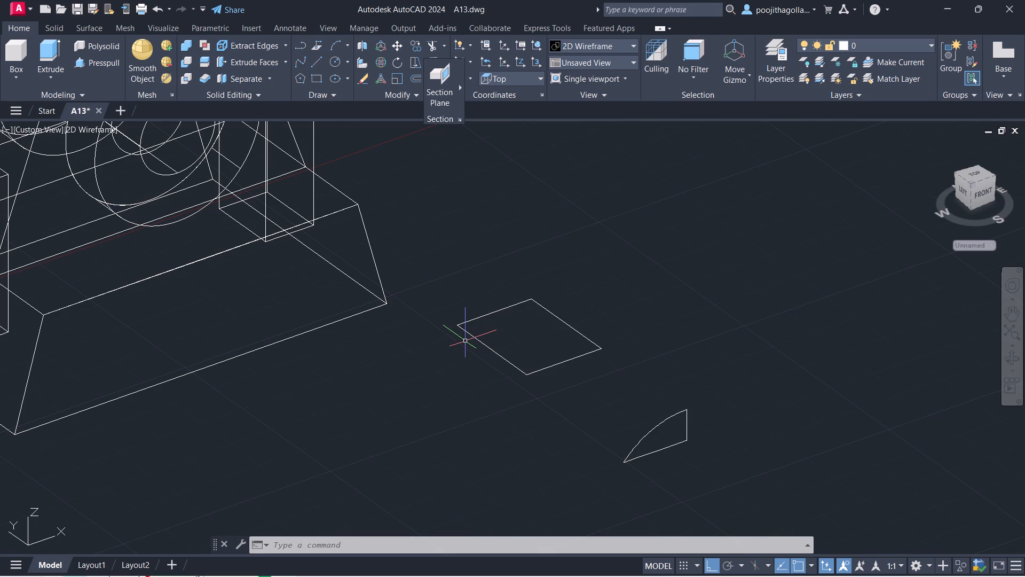
{"action": "key", "text": "l"}
{"action": "key", "text": "Return"}
{"action": "left_click", "coordinate": [541, 373]}
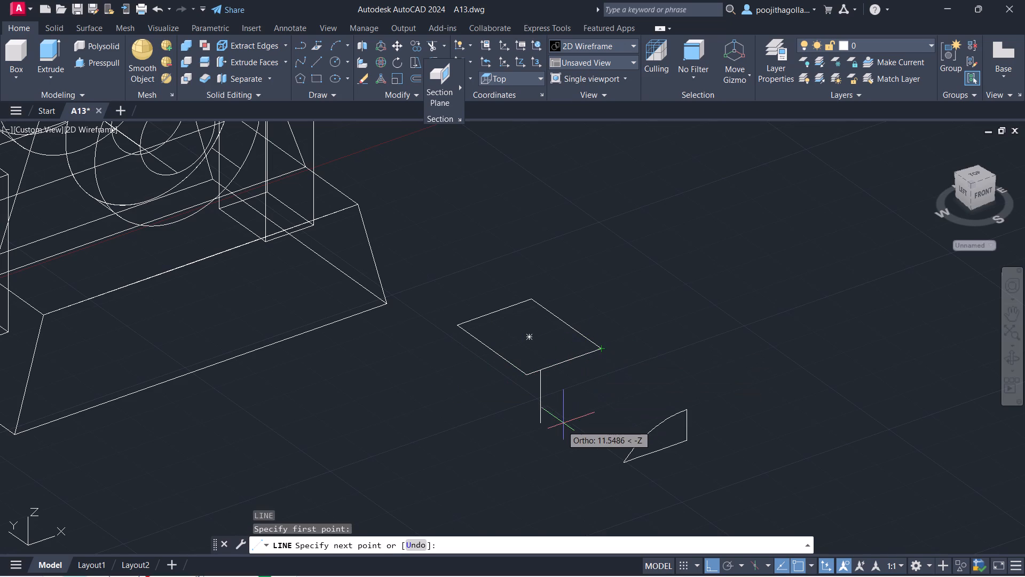
{"action": "key", "text": "Escape"}
{"action": "key", "text": "l"}
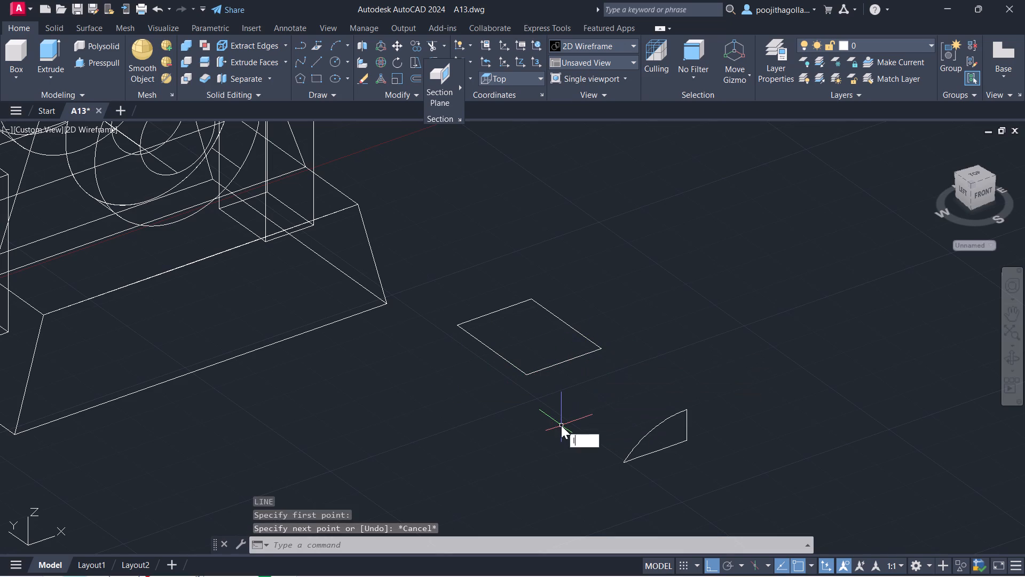
{"action": "key", "text": "Return"}
{"action": "left_click", "coordinate": [526, 376]}
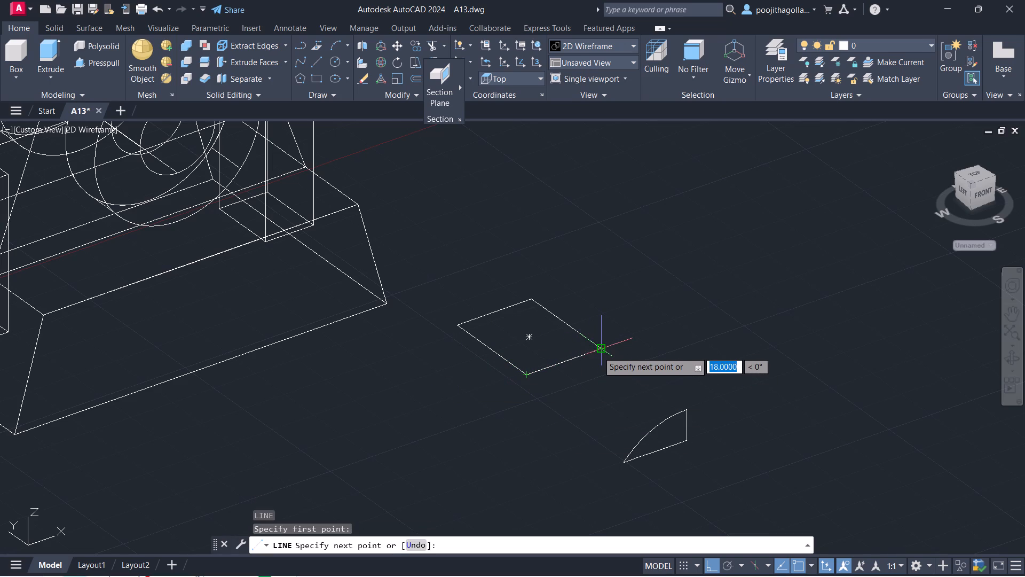
{"action": "key", "text": "Escape"}
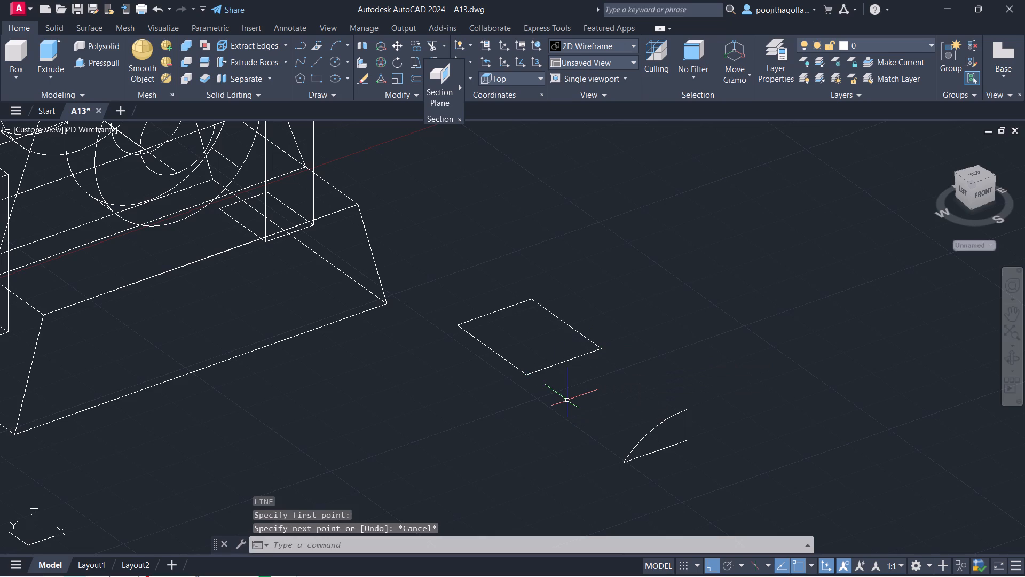
Explode the 18 by 24 rectangle in front of the bracket into separate lines.
{"action": "left_click", "coordinate": [553, 369]}
{"action": "left_click", "coordinate": [552, 366]}
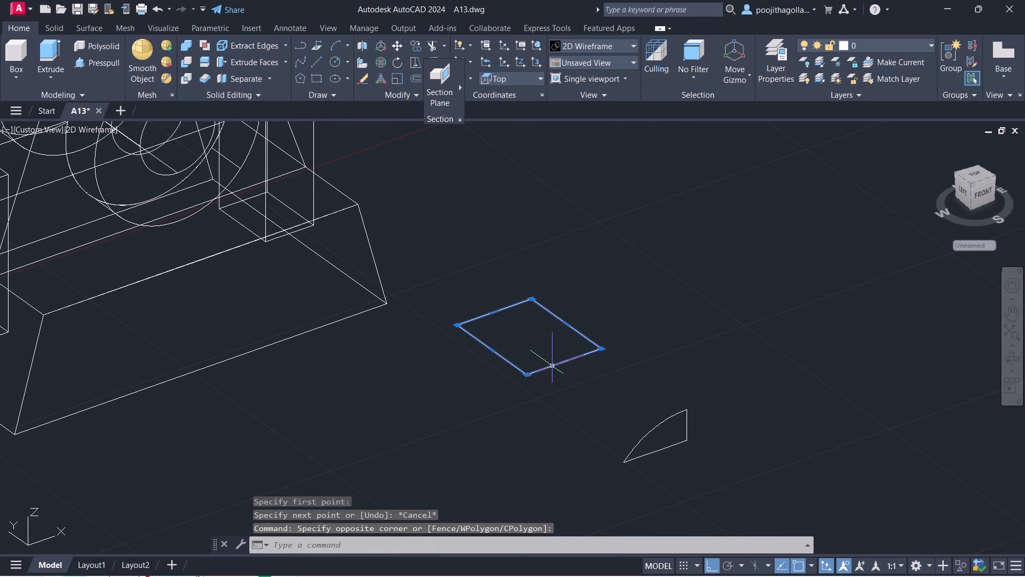
{"action": "key", "text": "x"}
{"action": "key", "text": "Return"}
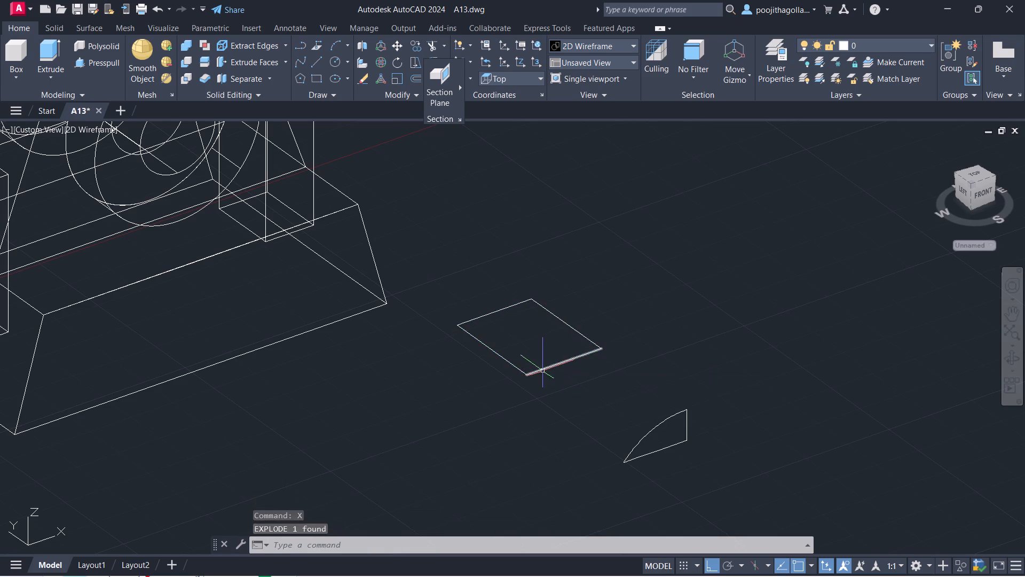
Move the exploded rectangle's long edge nearer the bracket 9 units inward, toward the opposite long edge.
{"action": "left_click", "coordinate": [516, 365]}
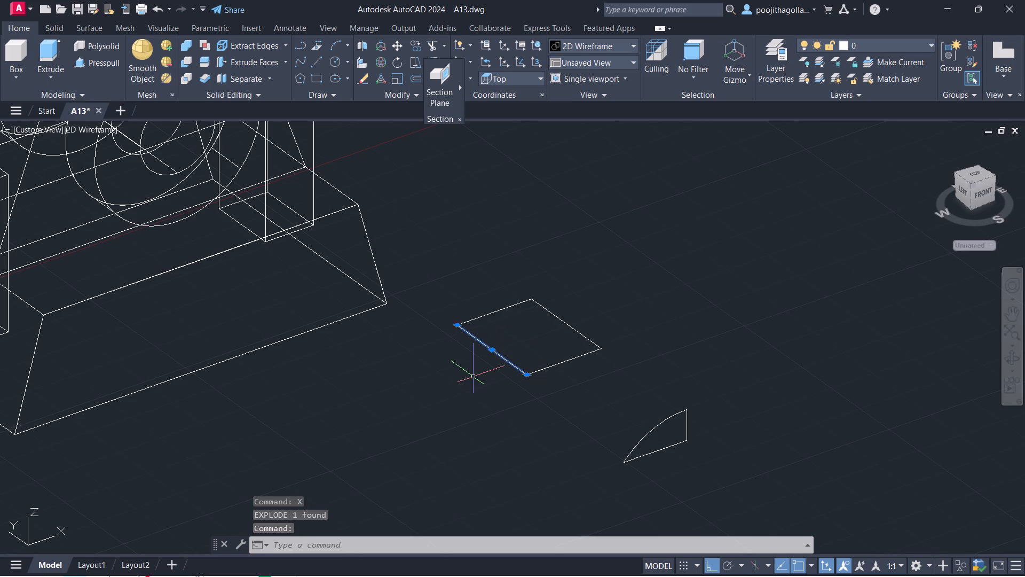
{"action": "key", "text": "m"}
{"action": "key", "text": "Return"}
{"action": "left_click", "coordinate": [493, 348]}
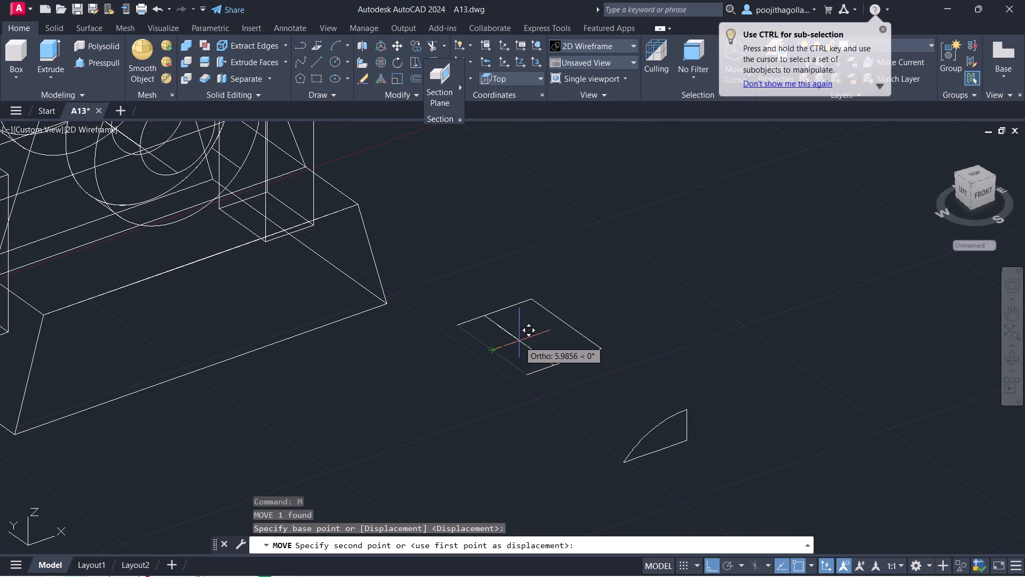
{"action": "key", "text": "9"}
{"action": "key", "text": "Return"}
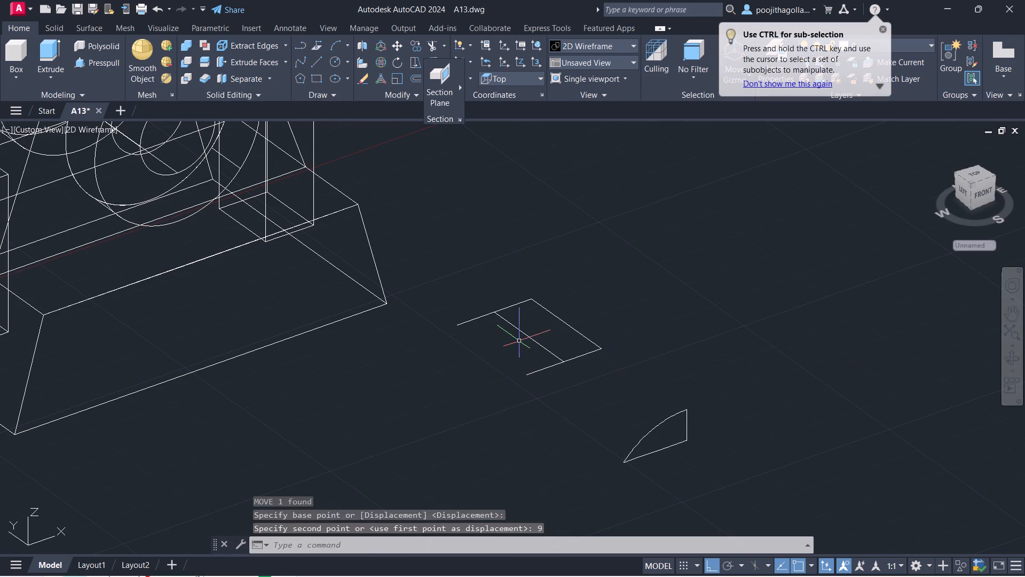
Shorten both short edges of the rectangle so their free ends meet the ends of the moved long edge.
{"action": "left_click", "coordinate": [541, 369]}
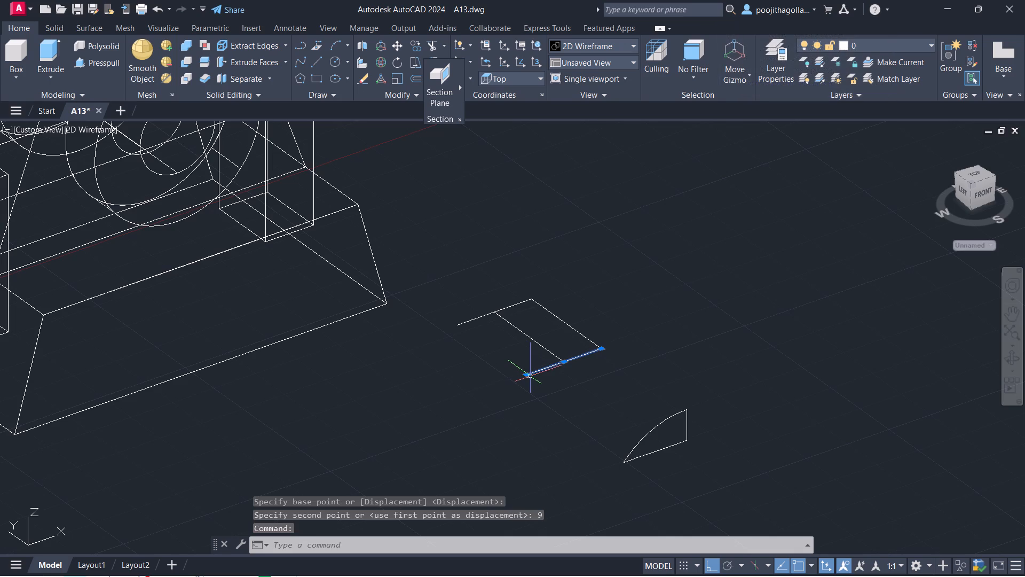
{"action": "left_click", "coordinate": [527, 373]}
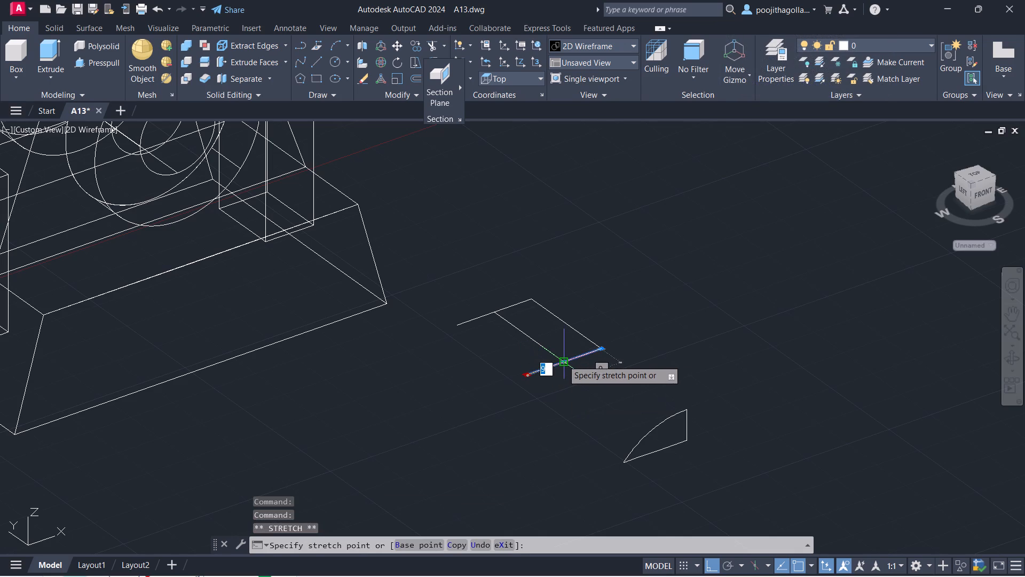
{"action": "left_click", "coordinate": [563, 360]}
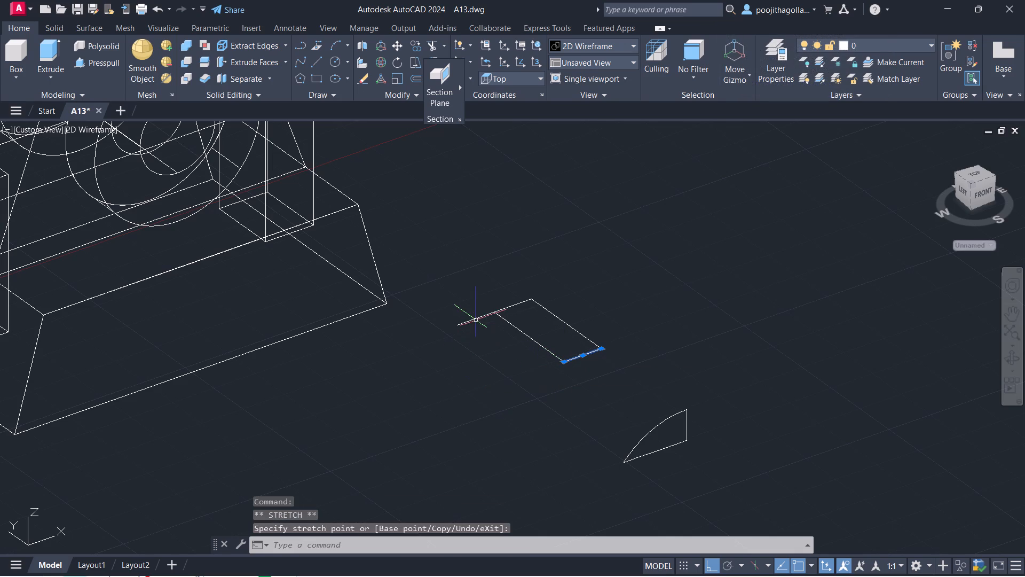
{"action": "left_click", "coordinate": [475, 319]}
{"action": "left_click", "coordinate": [458, 323]}
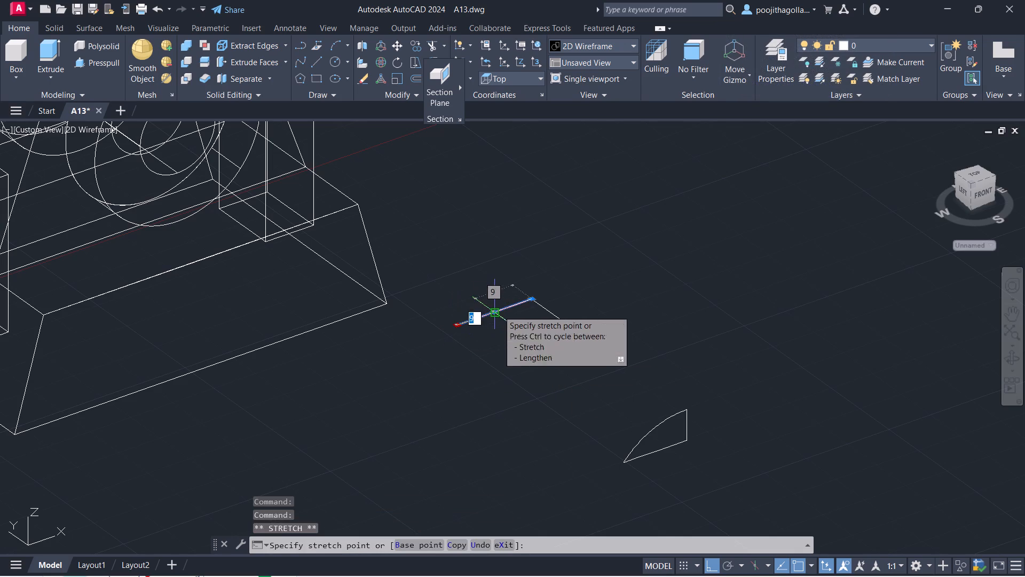
{"action": "left_click", "coordinate": [498, 310]}
Join the four lines of the narrowed rectangle into one closed polyline.
{"action": "left_click_drag", "start_coordinate": [653, 281], "coordinate": [649, 285]}
{"action": "left_click", "coordinate": [478, 404]}
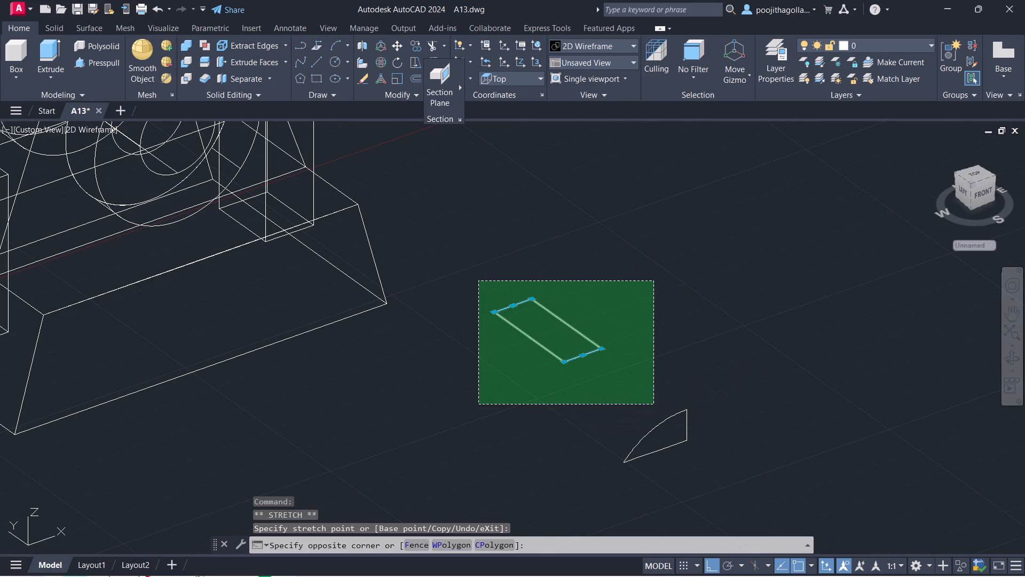
{"action": "key", "text": "j"}
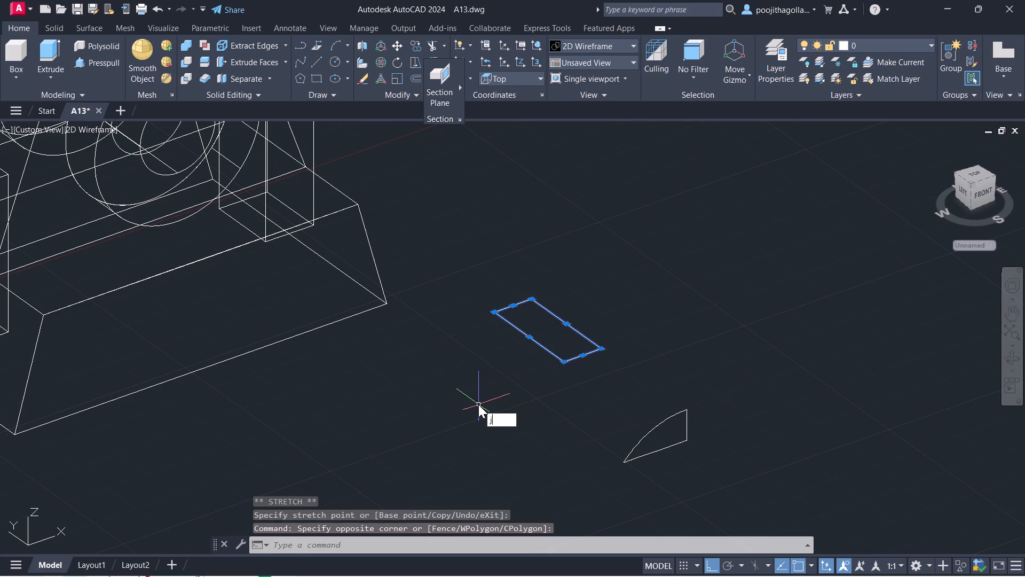
{"action": "key", "text": "Return"}
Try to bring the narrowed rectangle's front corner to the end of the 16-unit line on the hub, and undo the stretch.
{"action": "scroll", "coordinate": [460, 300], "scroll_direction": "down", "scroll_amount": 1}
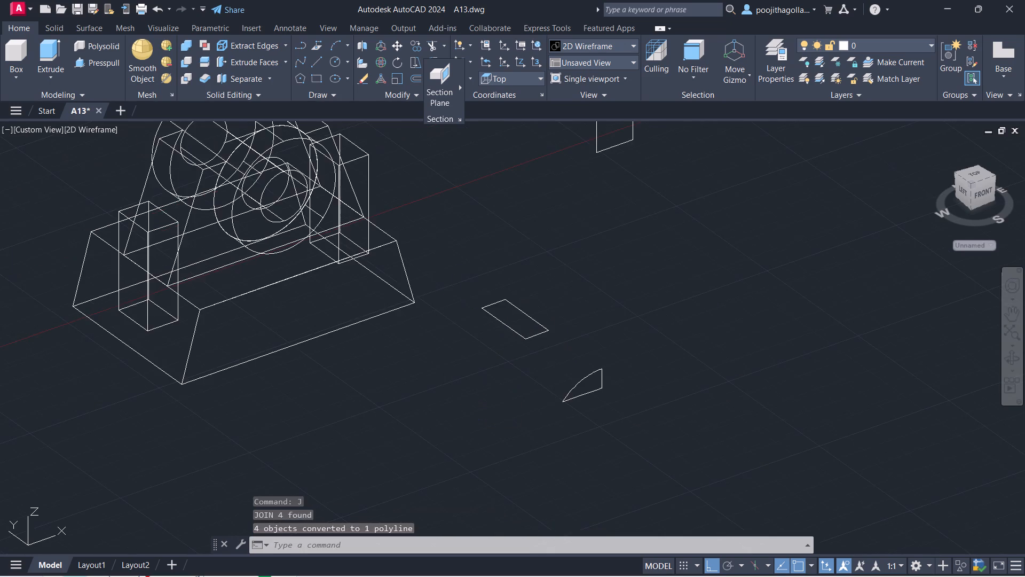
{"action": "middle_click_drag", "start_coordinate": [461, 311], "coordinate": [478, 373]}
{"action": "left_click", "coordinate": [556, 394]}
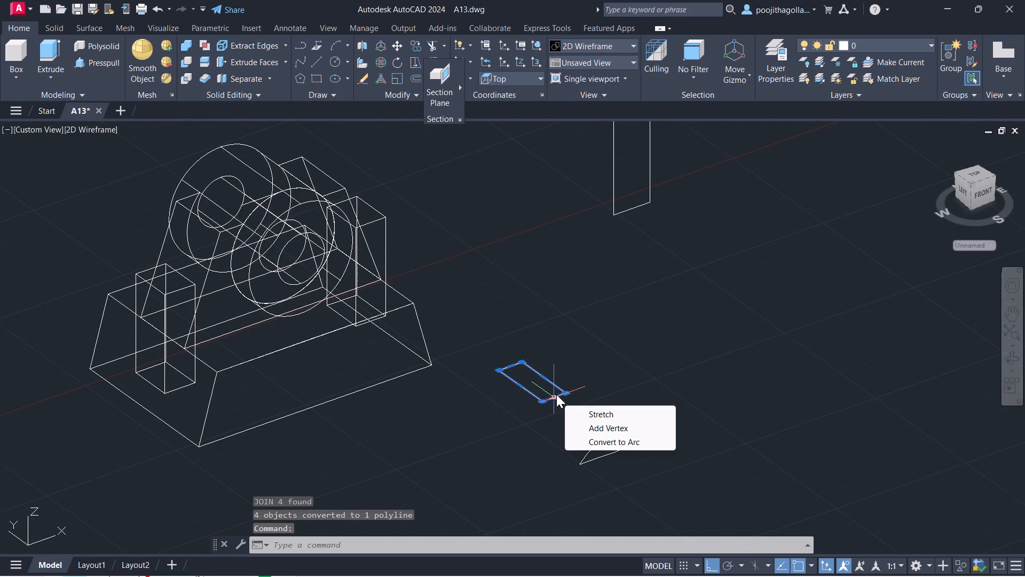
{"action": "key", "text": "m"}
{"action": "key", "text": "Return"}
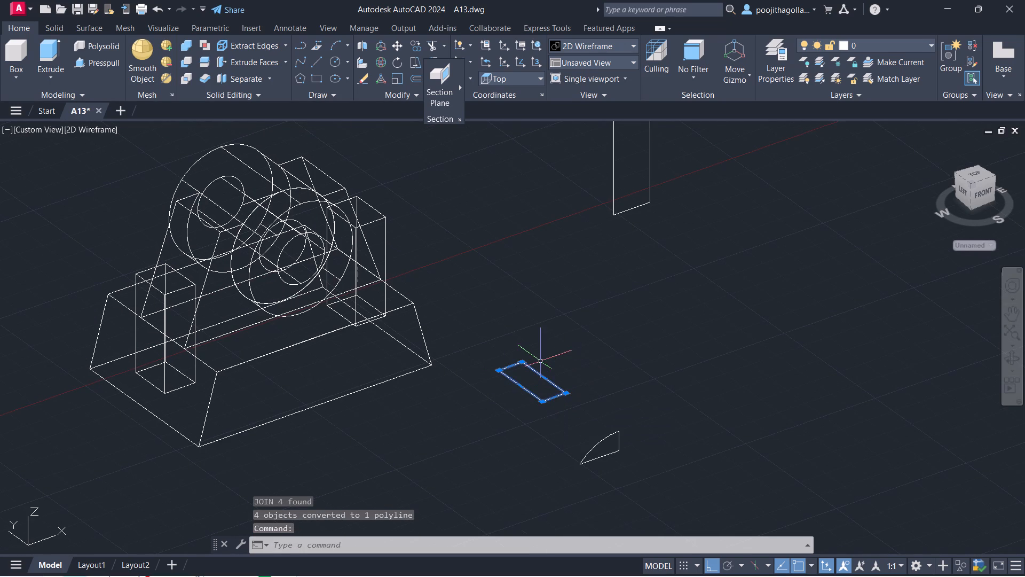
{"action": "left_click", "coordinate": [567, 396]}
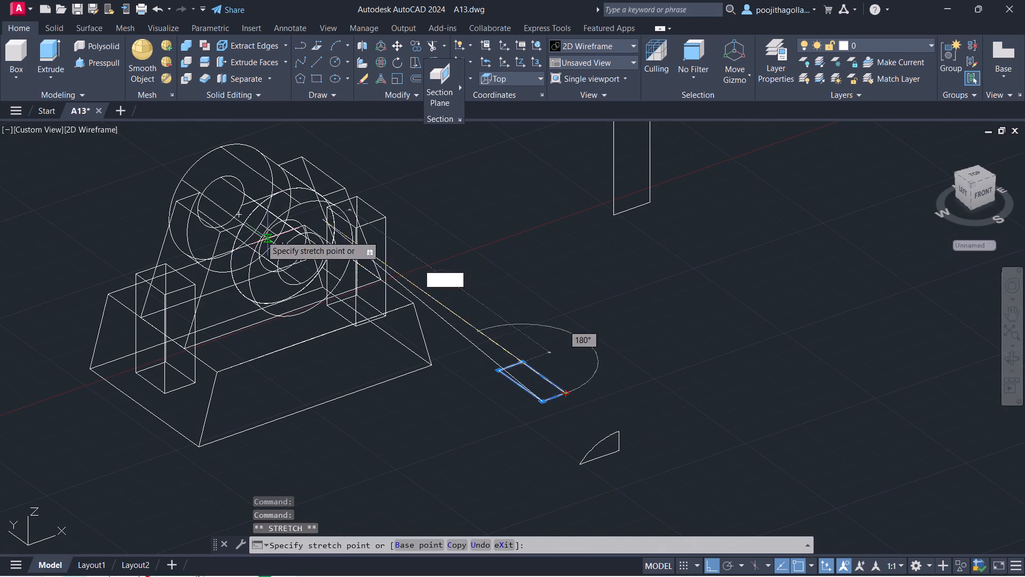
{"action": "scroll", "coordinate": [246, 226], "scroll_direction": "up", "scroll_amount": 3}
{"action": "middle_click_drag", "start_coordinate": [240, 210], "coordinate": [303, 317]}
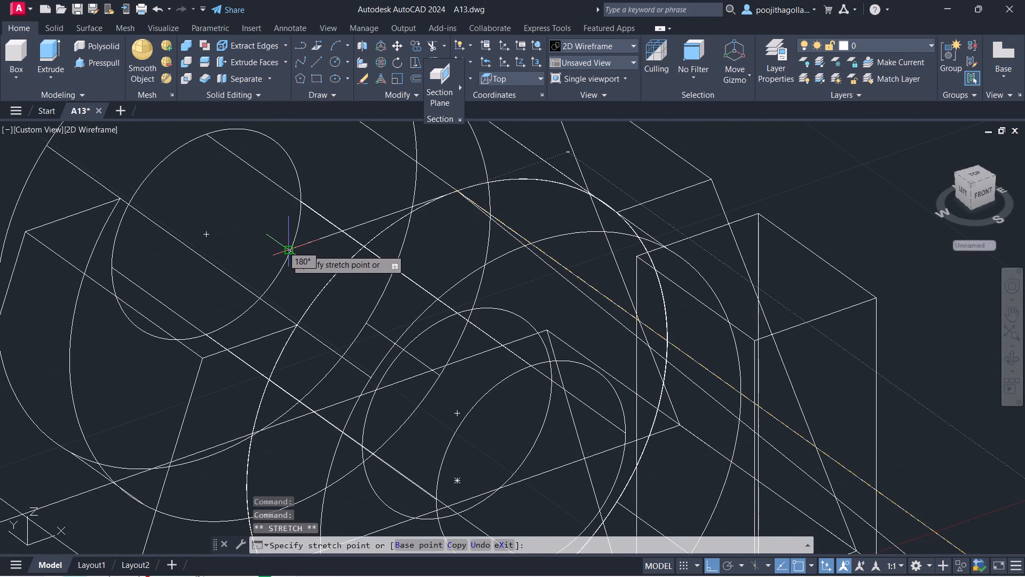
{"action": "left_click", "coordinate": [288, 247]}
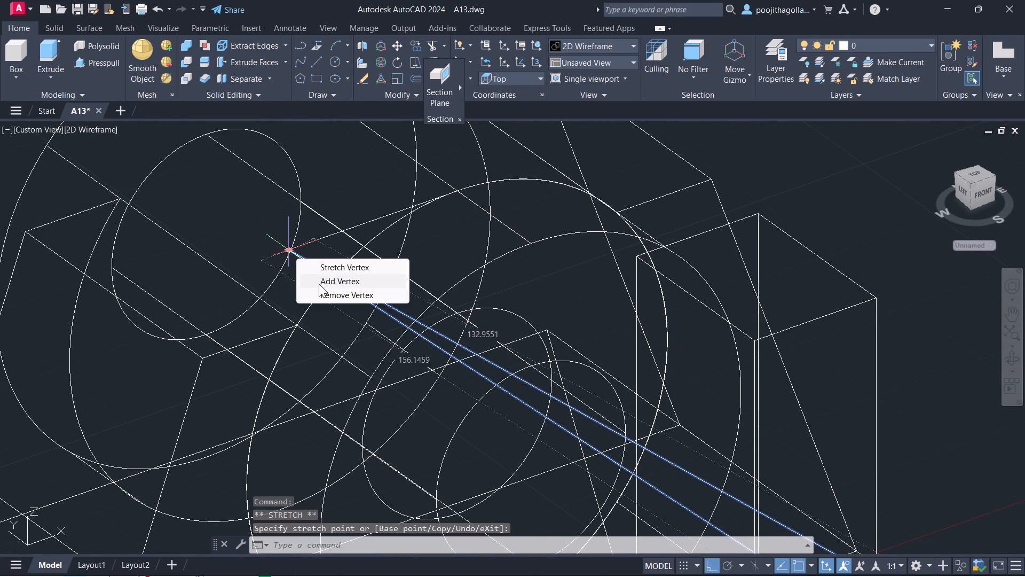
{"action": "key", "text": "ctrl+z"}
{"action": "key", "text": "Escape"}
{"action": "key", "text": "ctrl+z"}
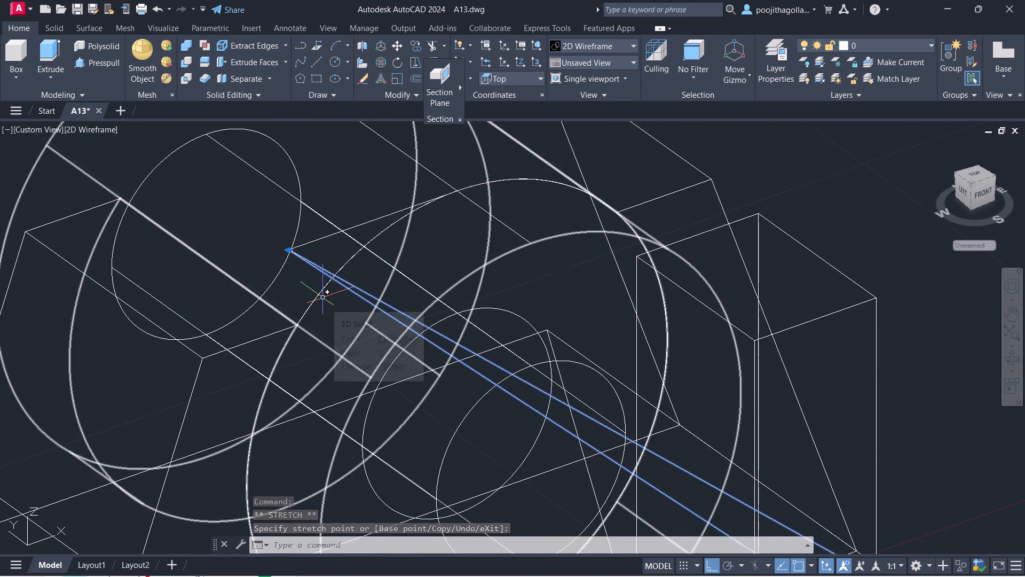
Move the whole narrowed rectangle by its front corner onto the free end of the 16-unit line at the hub.
{"action": "left_click_drag", "start_coordinate": [570, 366], "coordinate": [554, 386]}
{"action": "left_click", "coordinate": [527, 411]}
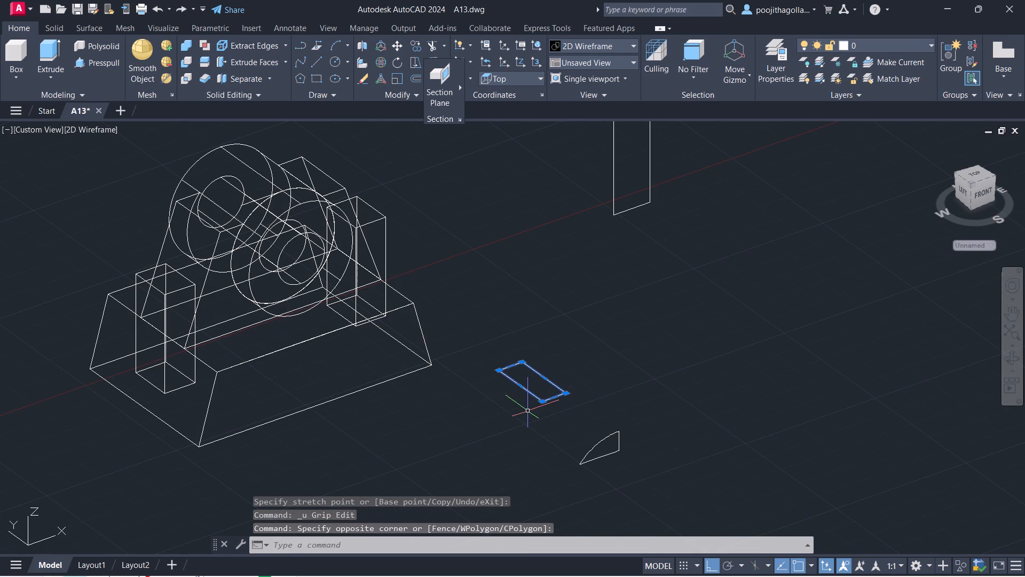
{"action": "key", "text": "m"}
{"action": "key", "text": "Return"}
{"action": "left_click", "coordinate": [560, 389]}
{"action": "scroll", "coordinate": [289, 269], "scroll_direction": "up", "scroll_amount": 3}
{"action": "middle_click_drag", "start_coordinate": [239, 198], "coordinate": [353, 355]}
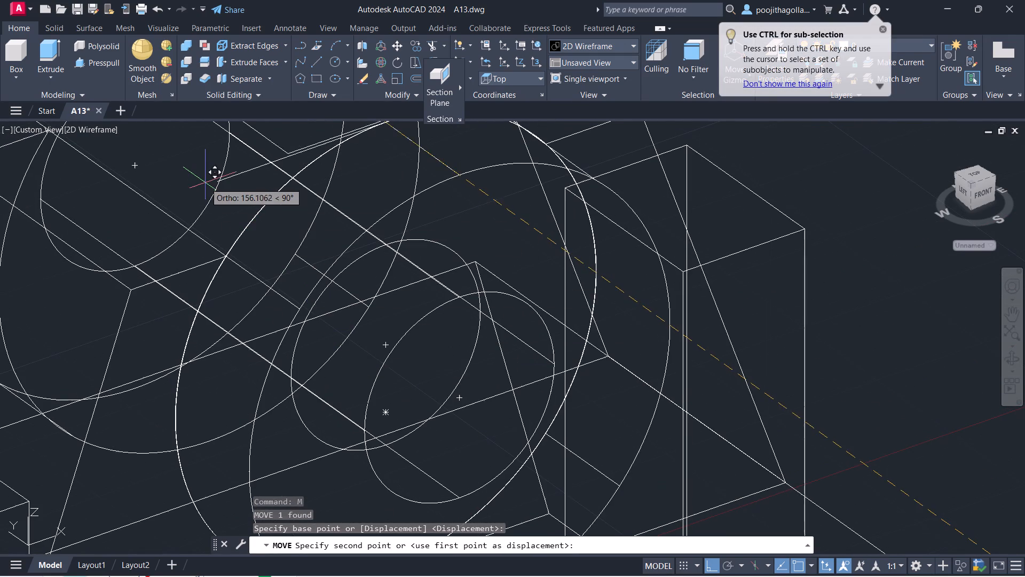
{"action": "scroll", "coordinate": [205, 181], "scroll_direction": "up", "scroll_amount": 3}
{"action": "left_click", "coordinate": [249, 187]}
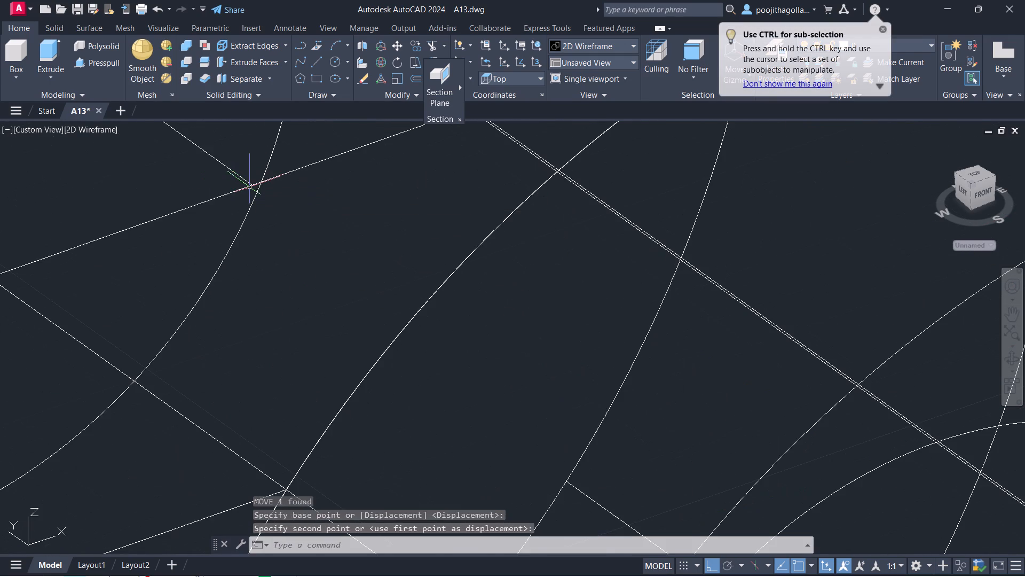
Switch the model's visual style to Shades of Gray.
{"action": "scroll", "coordinate": [253, 193], "scroll_direction": "down", "scroll_amount": 5}
{"action": "scroll", "coordinate": [260, 220], "scroll_direction": "up", "scroll_amount": 2}
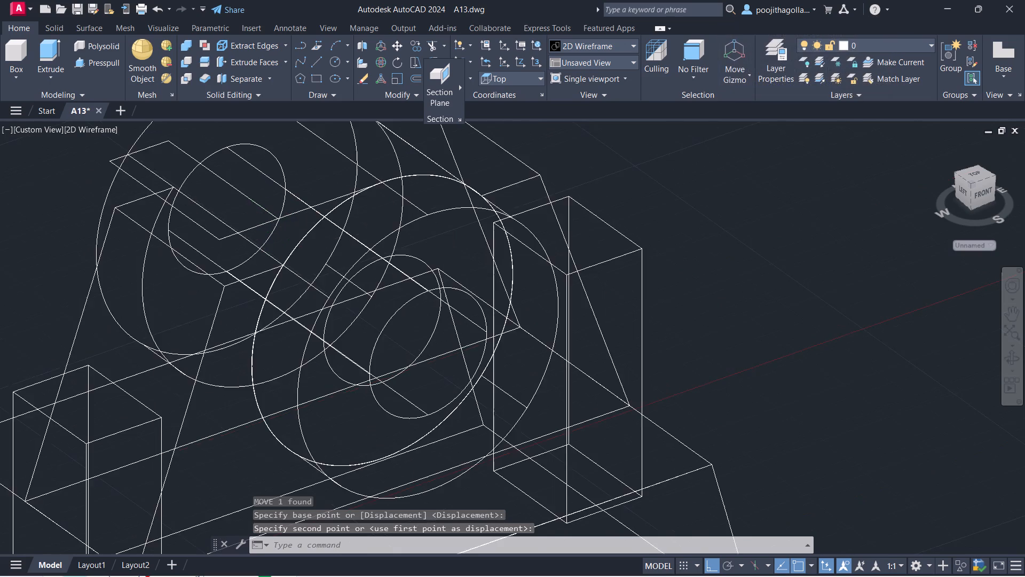
{"action": "middle_click_drag", "start_coordinate": [264, 224], "coordinate": [337, 343]}
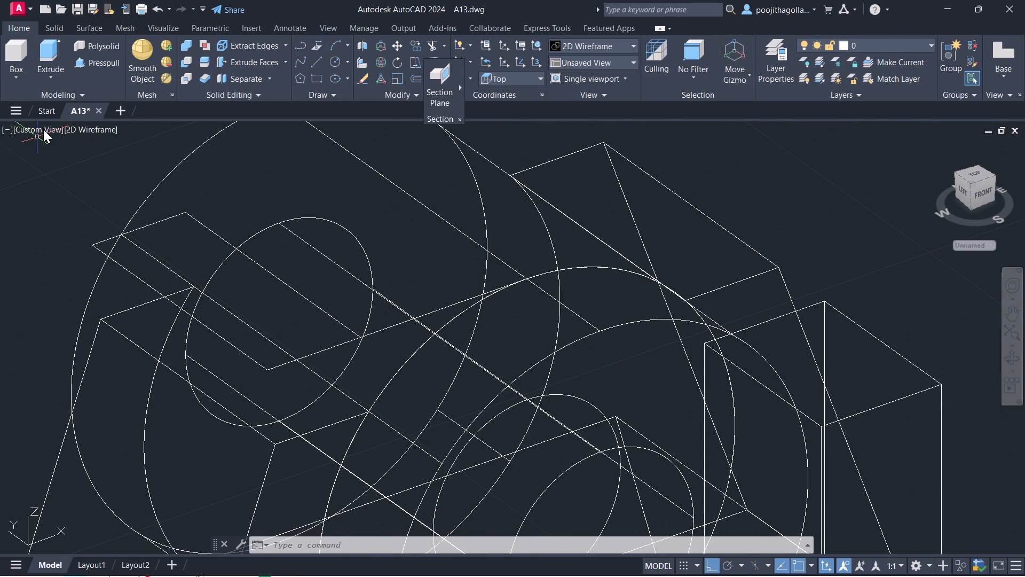
{"action": "left_click", "coordinate": [76, 124]}
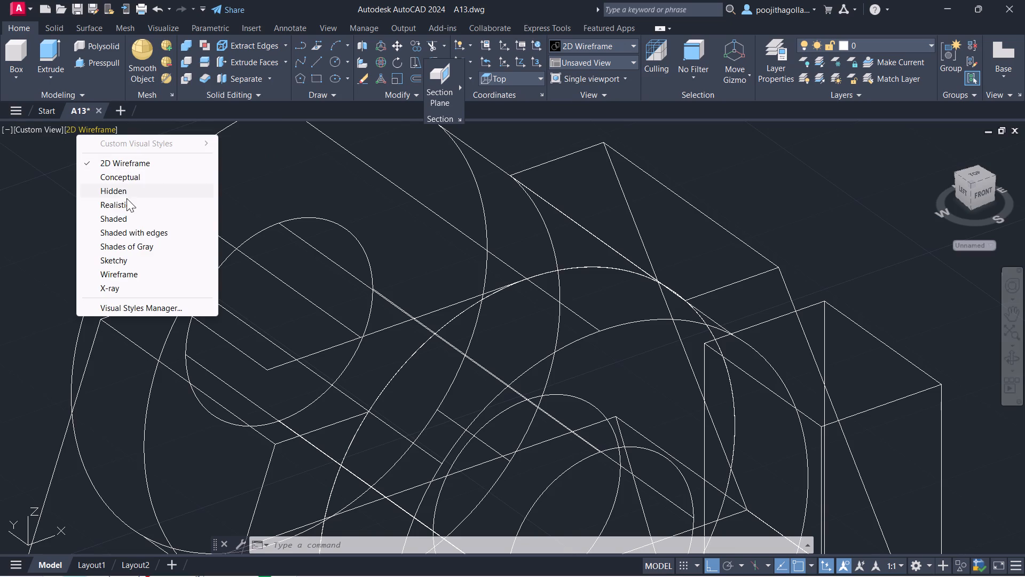
{"action": "left_click", "coordinate": [143, 246]}
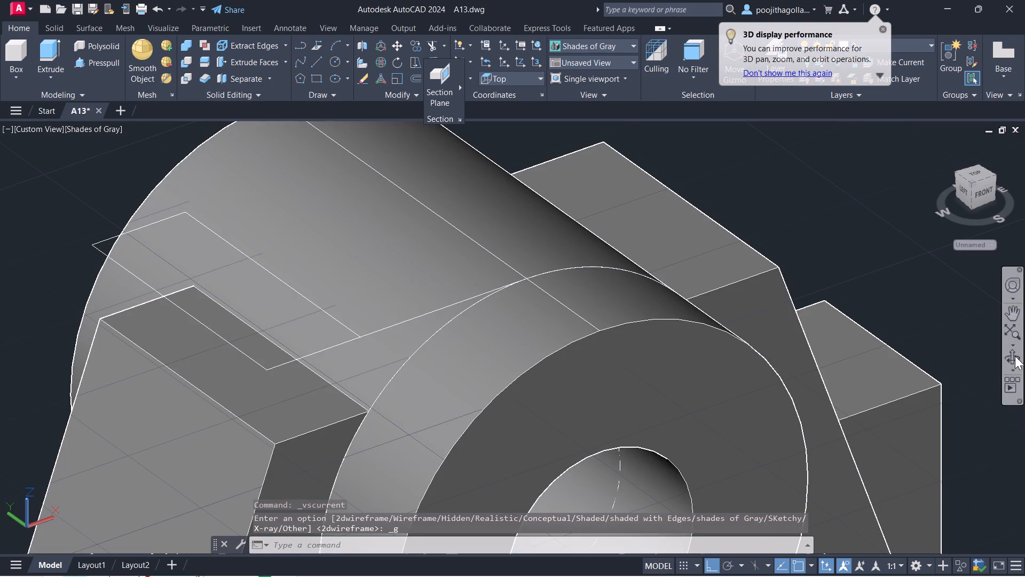
Copy the narrowed rectangle alongside itself toward the hub's centre line, so the two rectangles share a long edge.
{"action": "left_click", "coordinate": [1015, 356]}
{"action": "left_click_drag", "start_coordinate": [430, 450], "coordinate": [541, 414]}
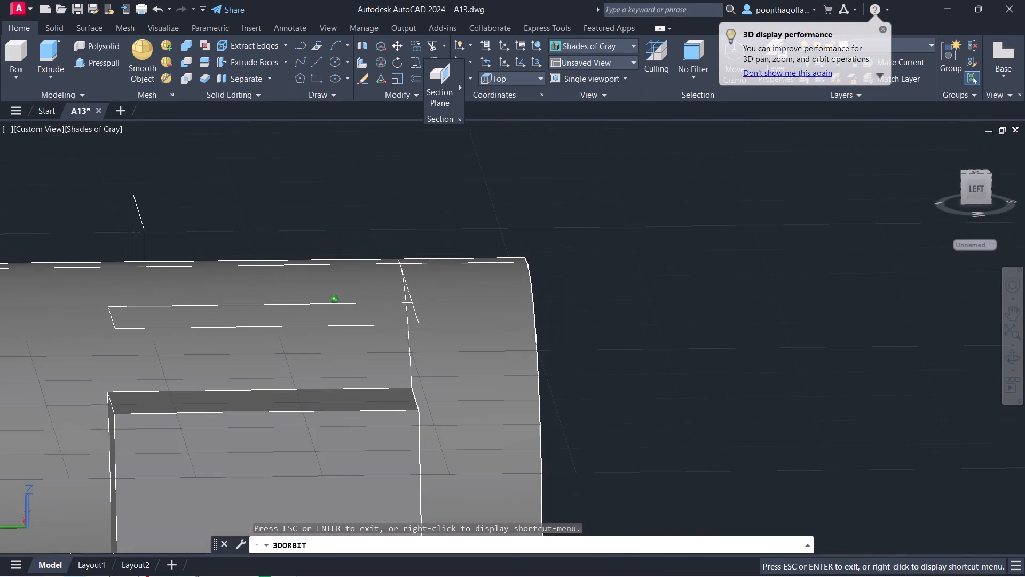
{"action": "left_click_drag", "start_coordinate": [541, 414], "coordinate": [402, 472]}
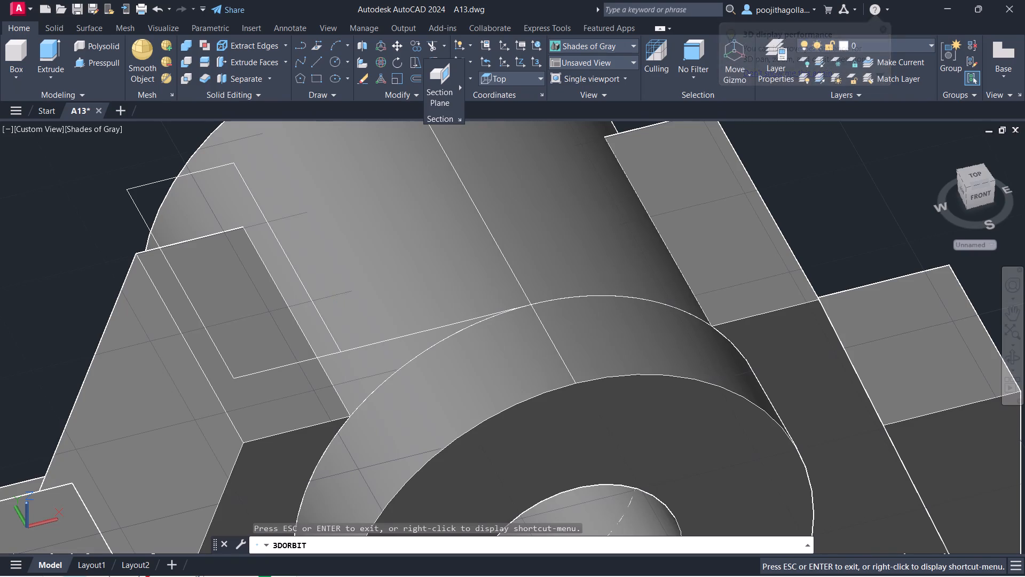
{"action": "middle_click_drag", "start_coordinate": [432, 366], "coordinate": [447, 415]}
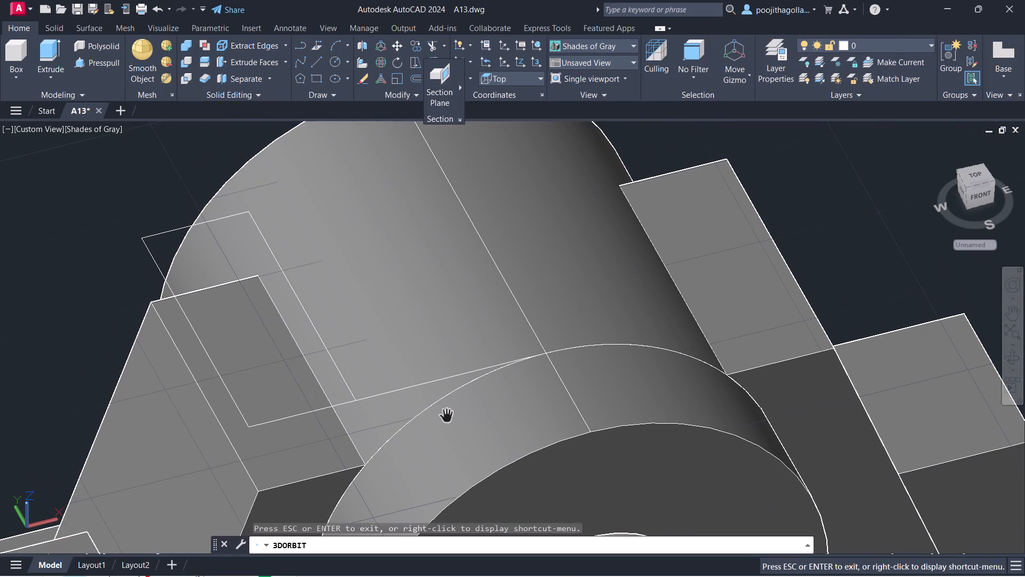
{"action": "key", "text": "Escape"}
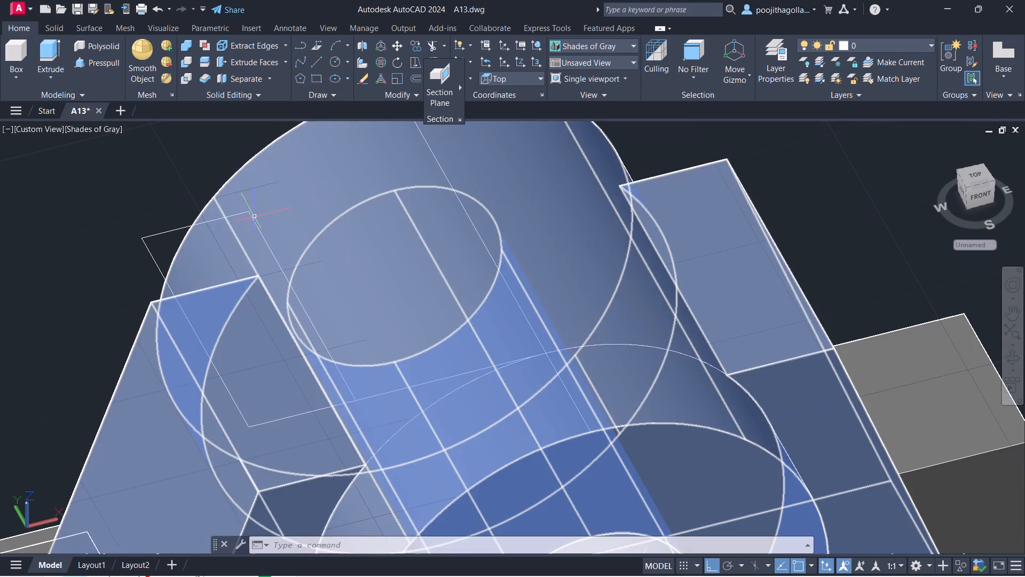
{"action": "left_click", "coordinate": [154, 236]}
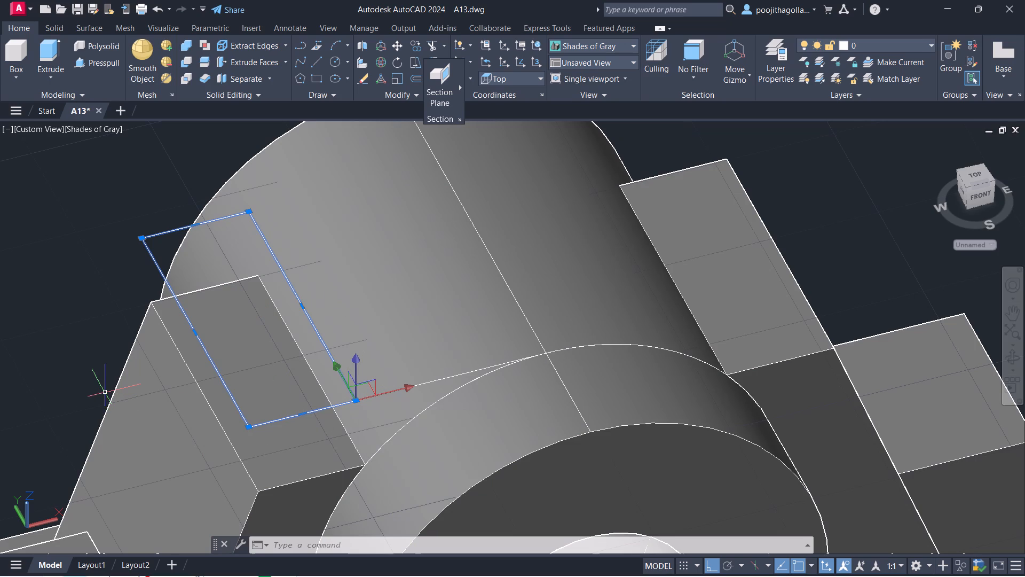
{"action": "type", "text": "co"}
{"action": "key", "text": "Return"}
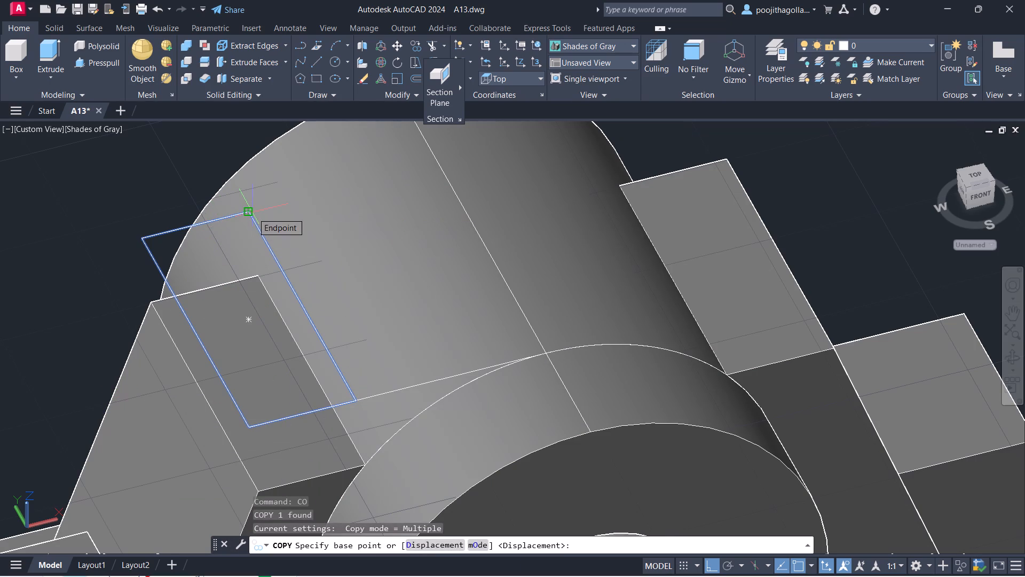
{"action": "left_click", "coordinate": [143, 240]}
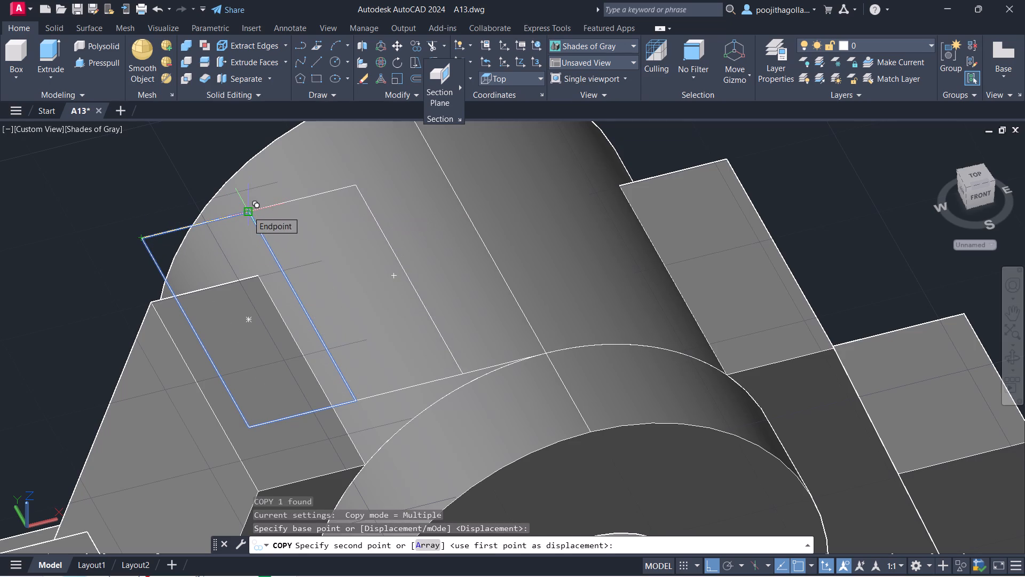
{"action": "left_click", "coordinate": [248, 211]}
{"action": "key", "text": "Escape"}
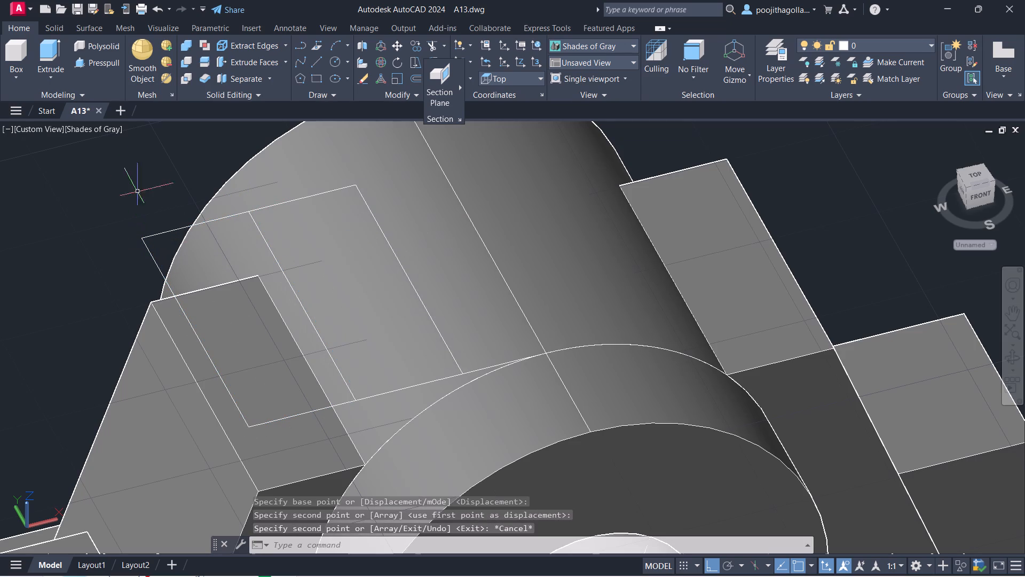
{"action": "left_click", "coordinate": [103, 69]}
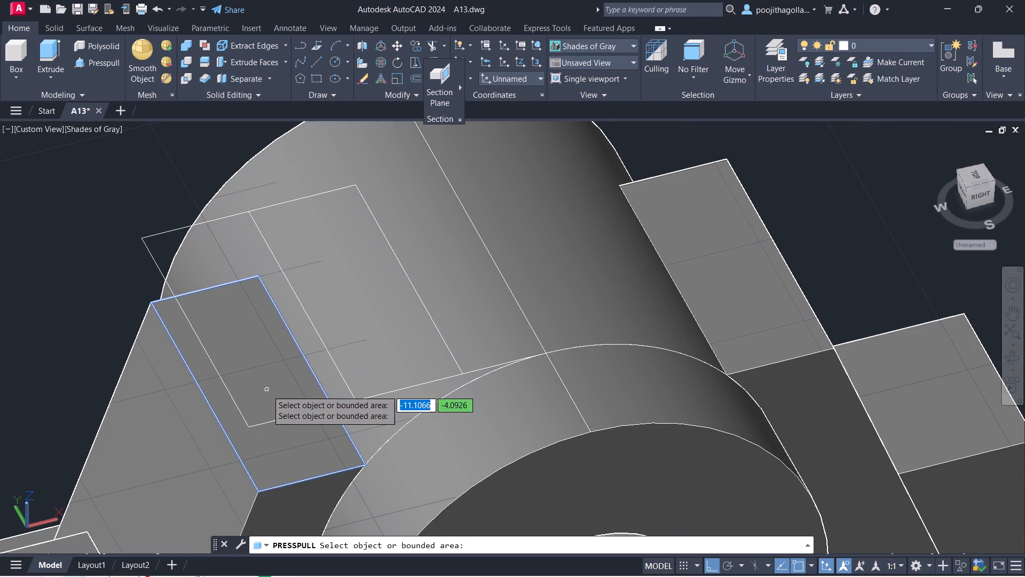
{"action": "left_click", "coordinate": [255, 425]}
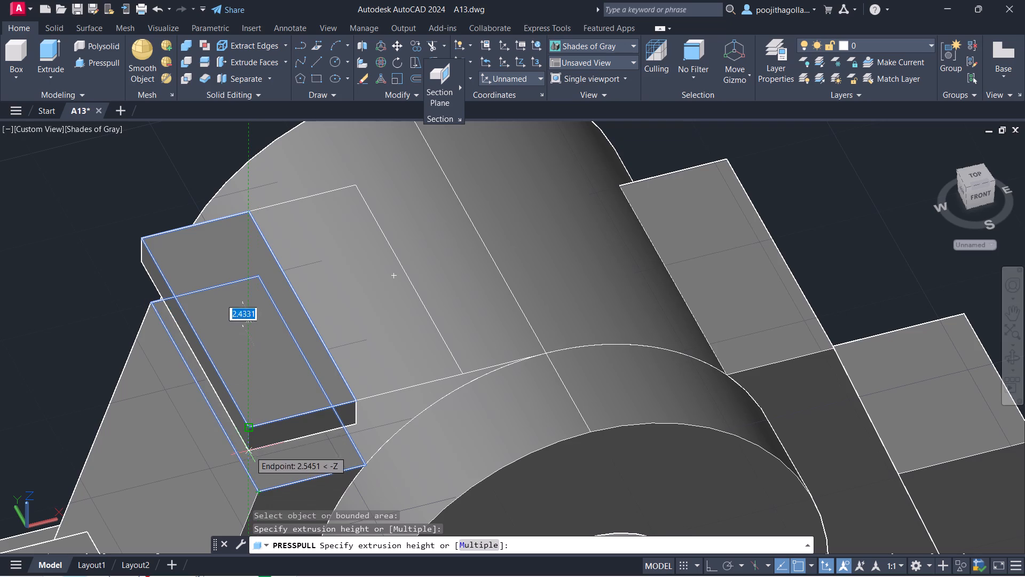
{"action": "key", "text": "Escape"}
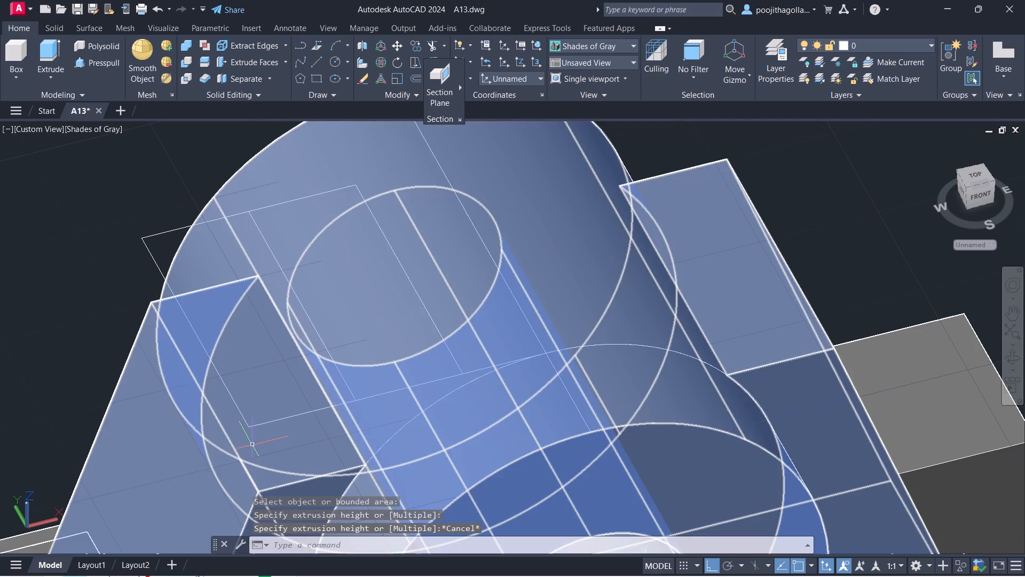
Move the outer 9 by 24 rectangle by its front corner onto the front corner of the support's flat top face.
{"action": "middle_click_drag", "start_coordinate": [335, 439], "coordinate": [342, 376]}
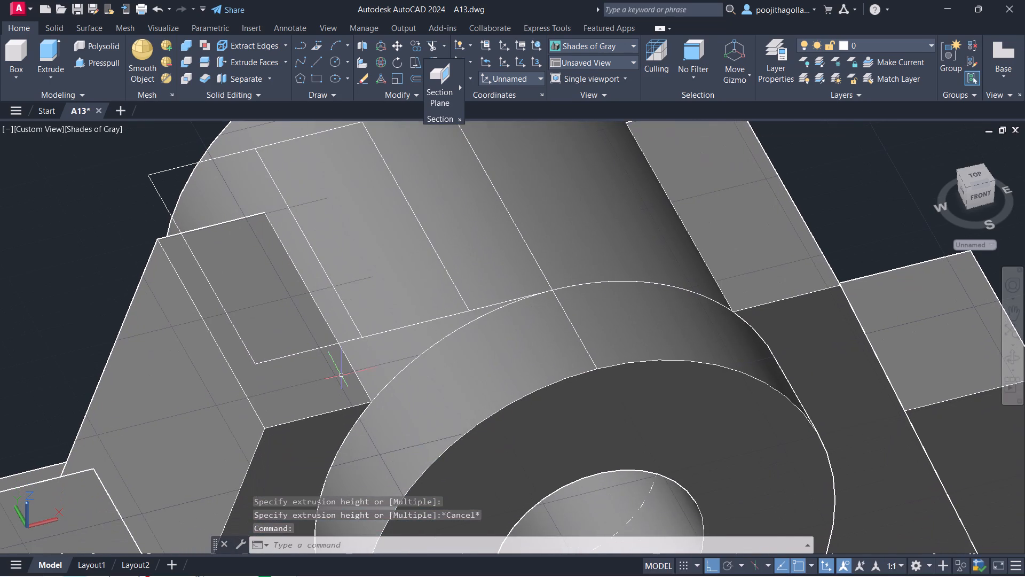
{"action": "left_click", "coordinate": [256, 363]}
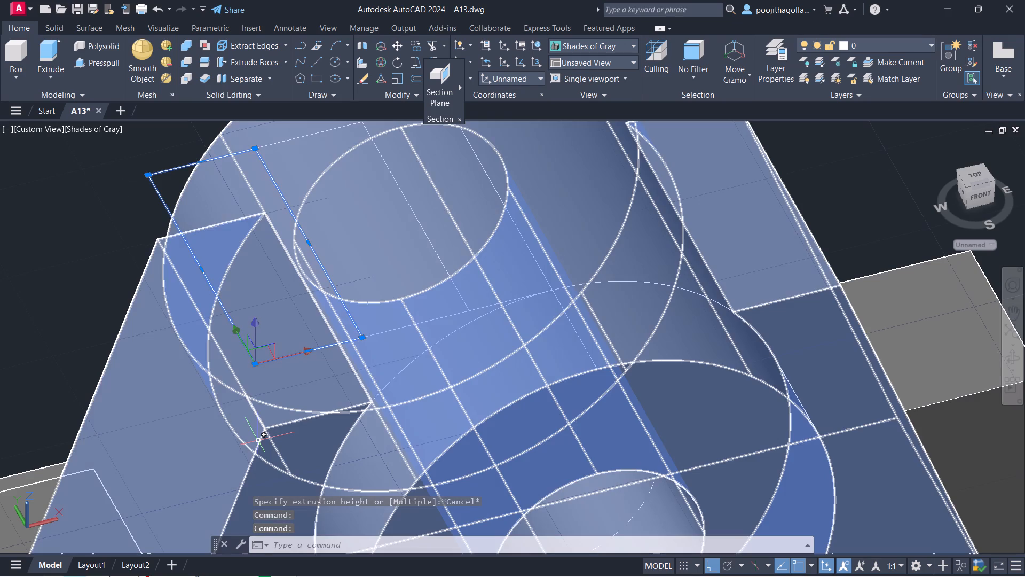
{"action": "key", "text": "m"}
{"action": "key", "text": "Return"}
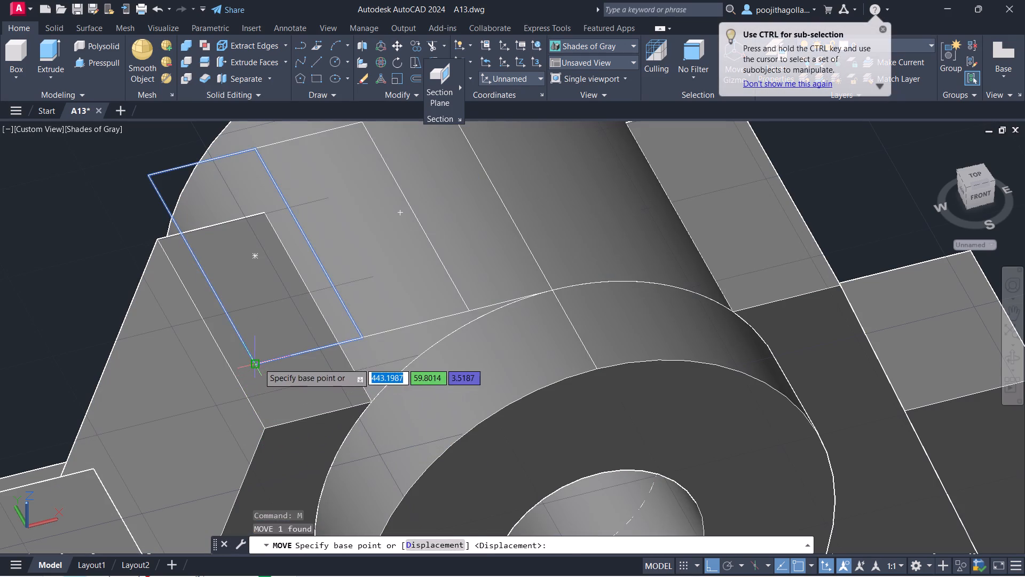
{"action": "left_click", "coordinate": [258, 363]}
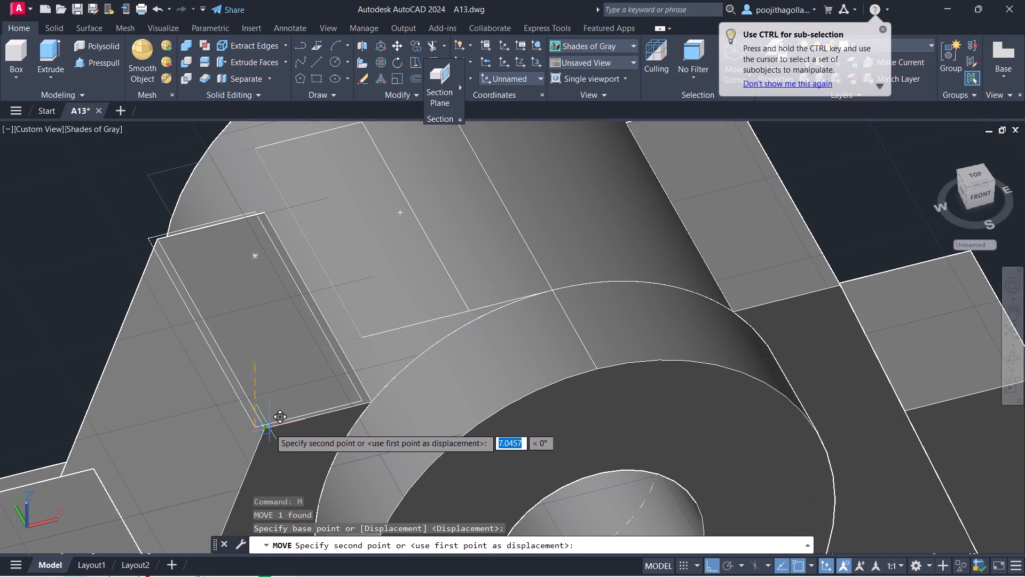
{"action": "scroll", "coordinate": [270, 428], "scroll_direction": "up", "scroll_amount": 2}
{"action": "left_click", "coordinate": [262, 427]}
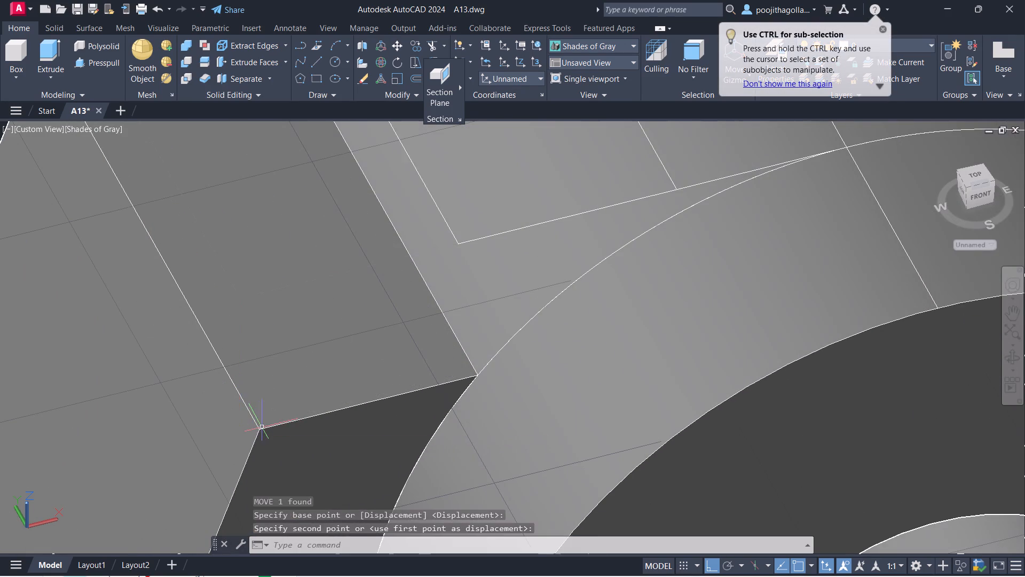
Presspull the remaining rectangle over the hub downward to the level of the support's top face, forming a block.
{"action": "scroll", "coordinate": [370, 362], "scroll_direction": "down", "scroll_amount": 1}
{"action": "scroll", "coordinate": [239, 306], "scroll_direction": "down", "scroll_amount": 2}
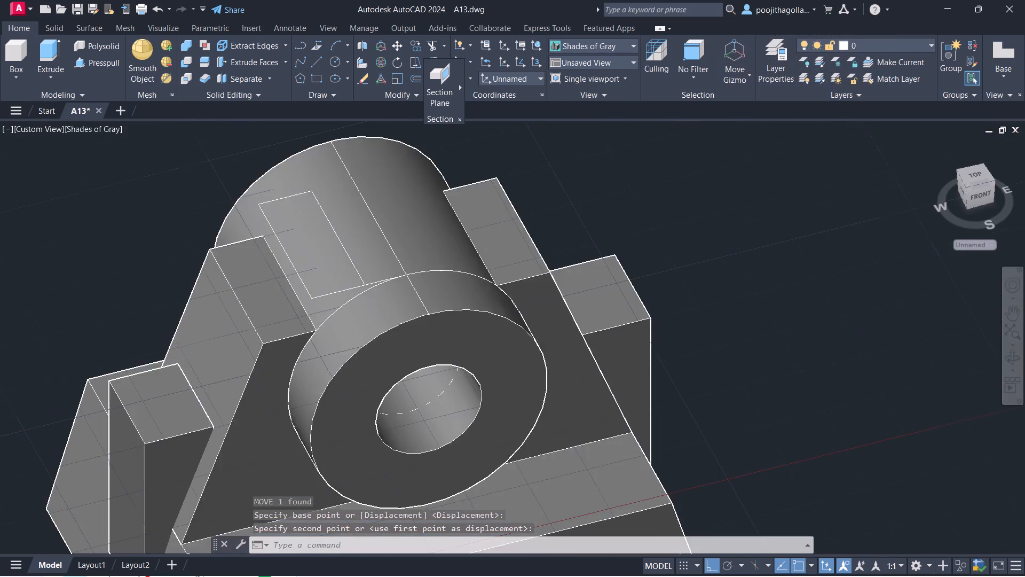
{"action": "middle_click_drag", "start_coordinate": [269, 288], "coordinate": [280, 332]}
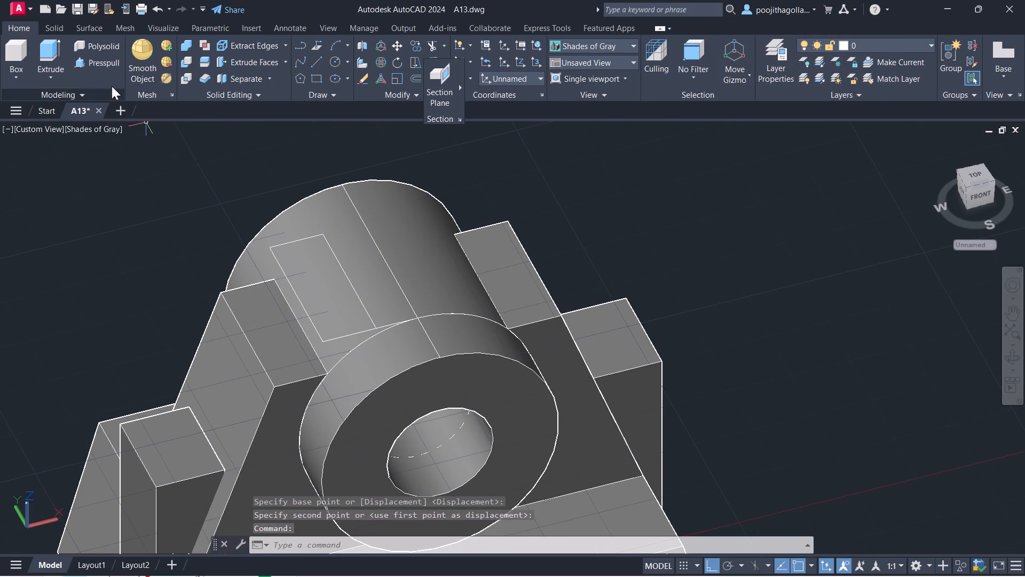
{"action": "left_click", "coordinate": [107, 64]}
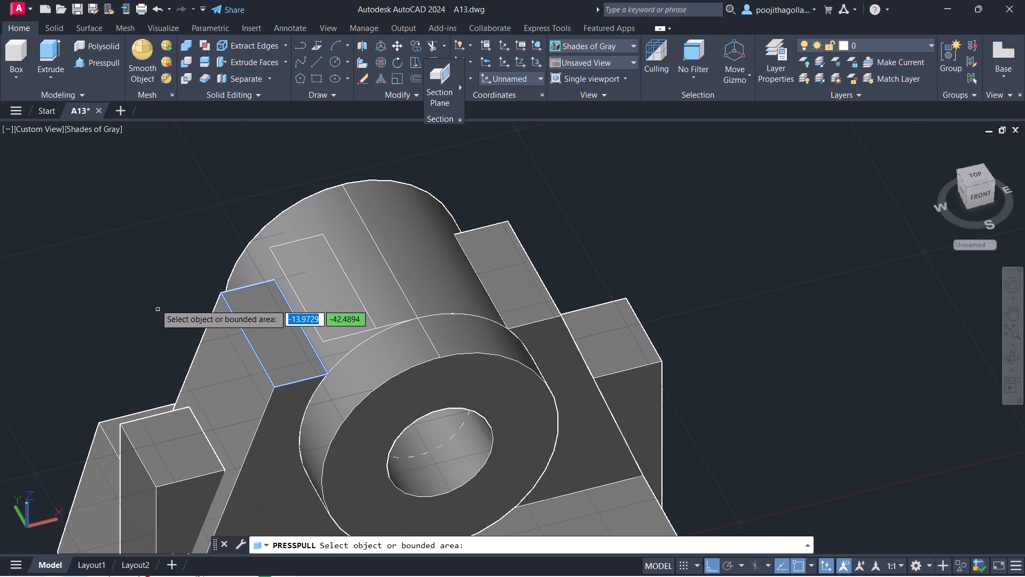
{"action": "key", "text": "Escape"}
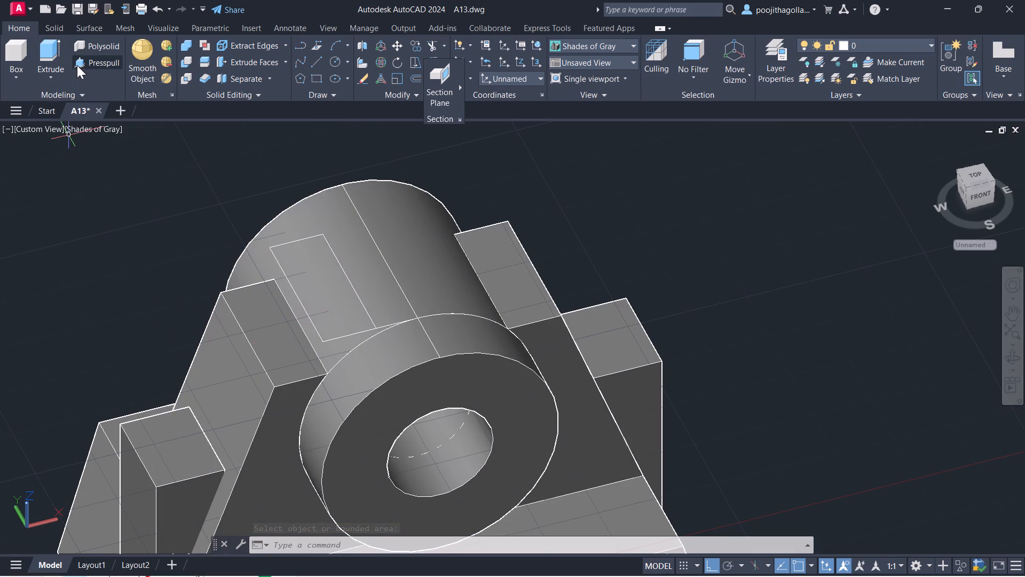
{"action": "left_click", "coordinate": [85, 61]}
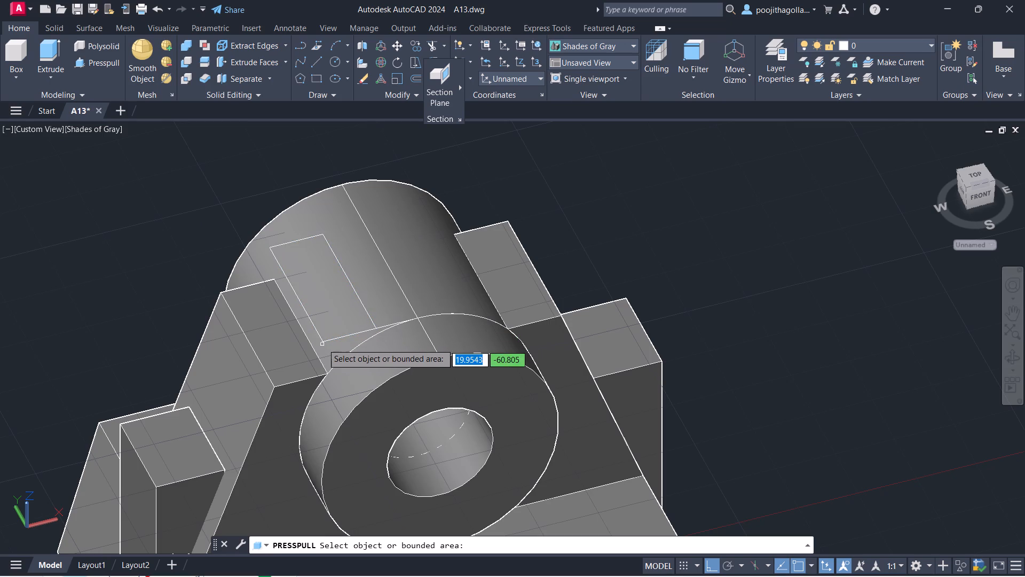
{"action": "left_click", "coordinate": [324, 343]}
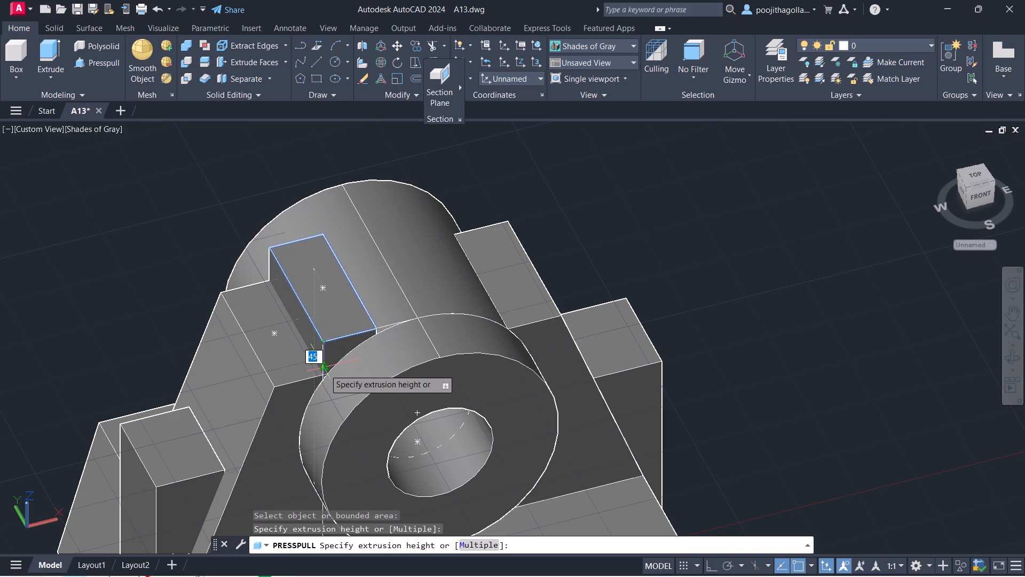
{"action": "scroll", "coordinate": [325, 369], "scroll_direction": "up", "scroll_amount": 3}
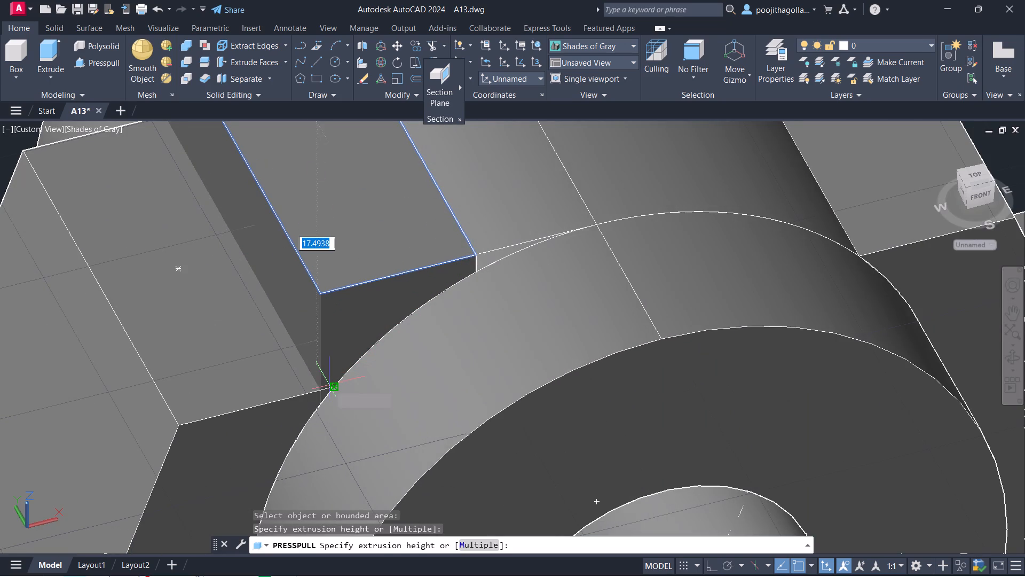
{"action": "scroll", "coordinate": [329, 385], "scroll_direction": "up", "scroll_amount": 3}
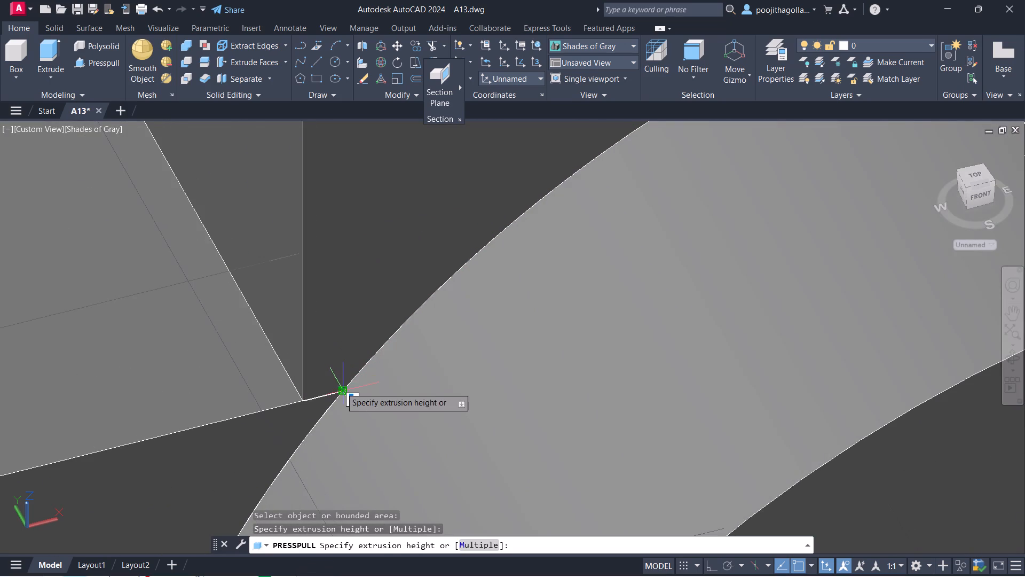
{"action": "left_click", "coordinate": [341, 387]}
{"action": "scroll", "coordinate": [341, 387], "scroll_direction": "down", "scroll_amount": 3}
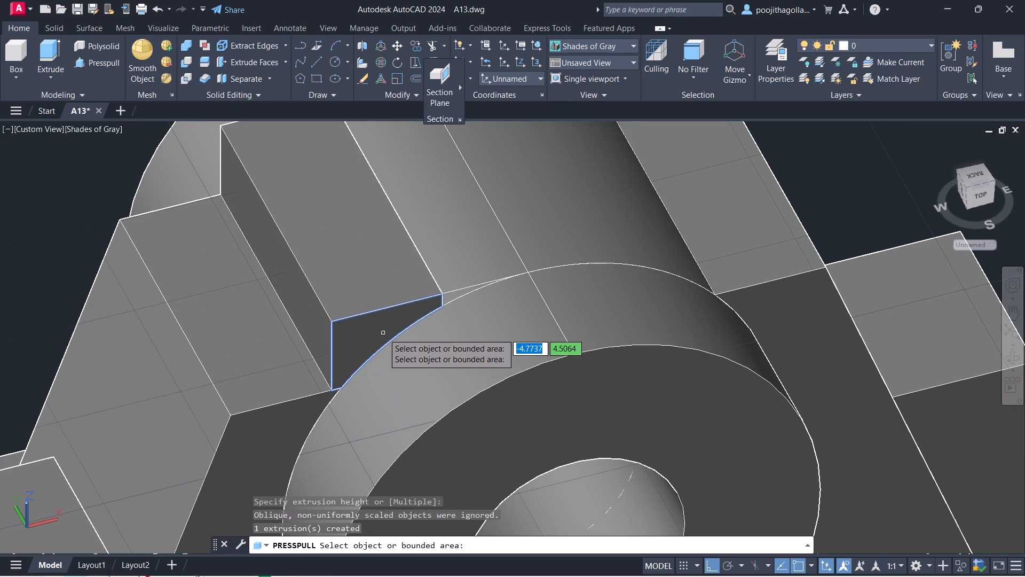
{"action": "scroll", "coordinate": [383, 333], "scroll_direction": "down", "scroll_amount": 2}
{"action": "middle_click_drag", "start_coordinate": [405, 351], "coordinate": [409, 374]}
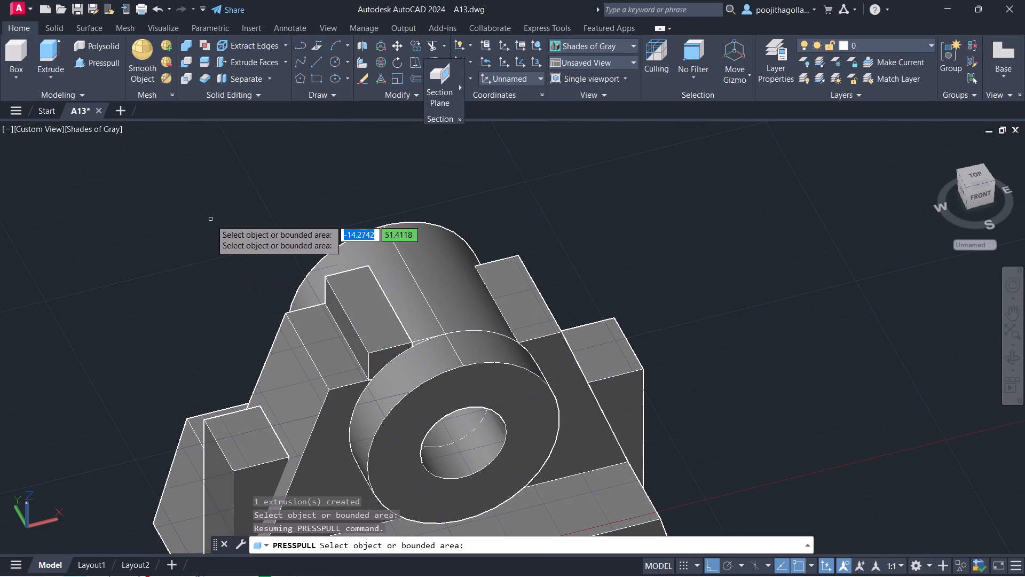
{"action": "key", "text": "Escape"}
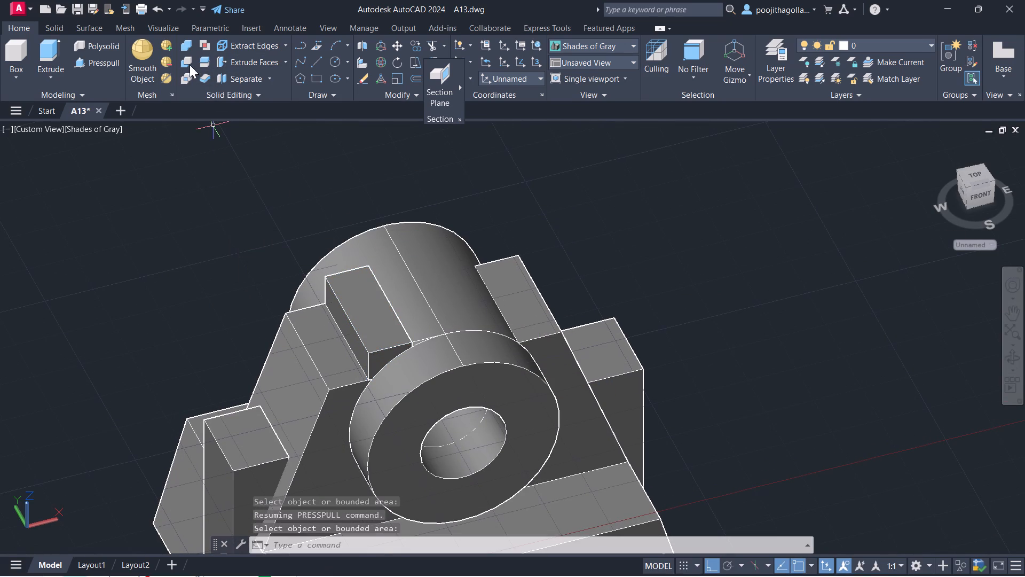
Subtract the block from the hub and support solid to cut the recess.
{"action": "left_click", "coordinate": [185, 61]}
{"action": "left_click", "coordinate": [451, 379]}
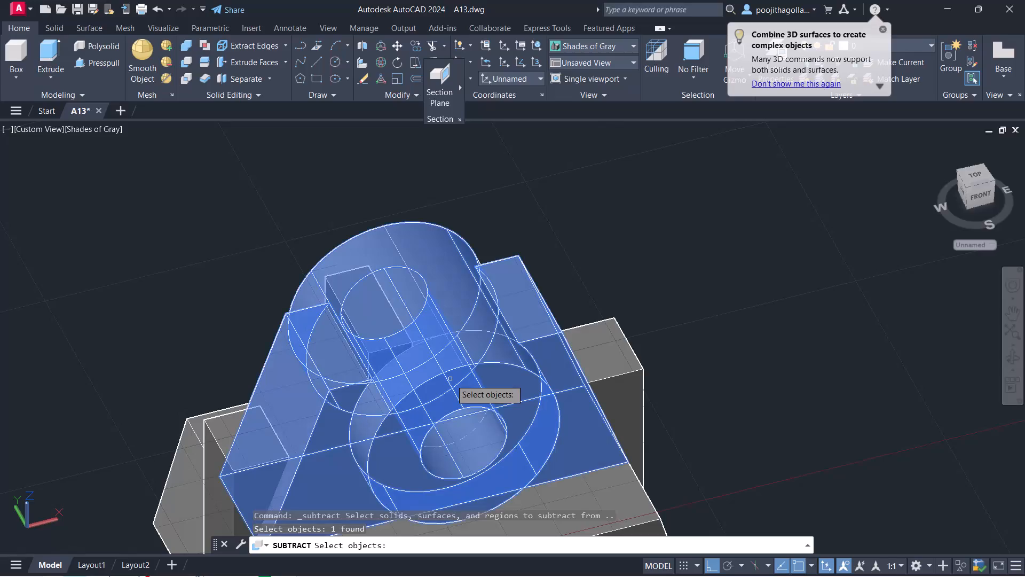
{"action": "key", "text": "Return"}
{"action": "left_click", "coordinate": [379, 324]}
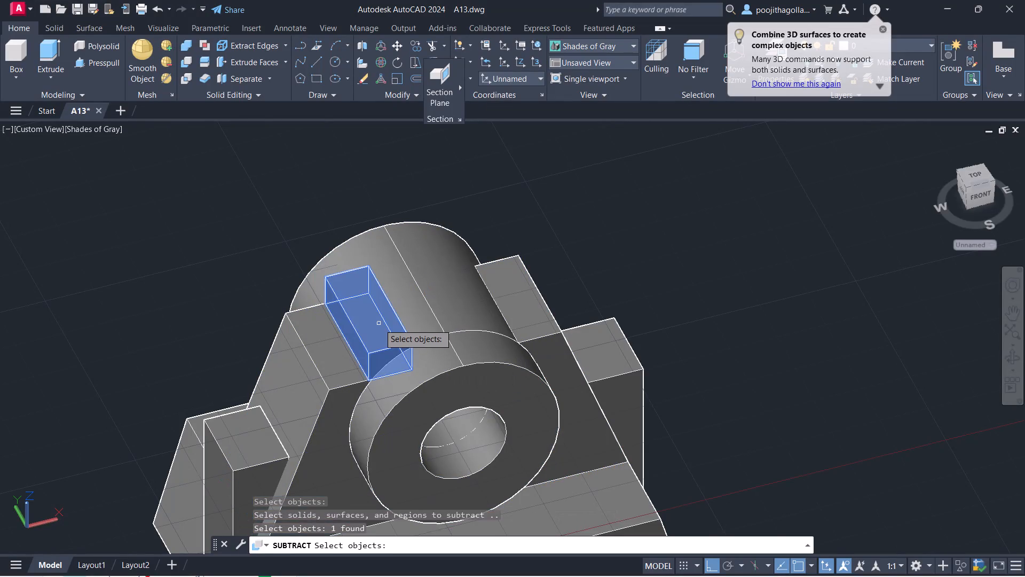
{"action": "key", "text": "Return"}
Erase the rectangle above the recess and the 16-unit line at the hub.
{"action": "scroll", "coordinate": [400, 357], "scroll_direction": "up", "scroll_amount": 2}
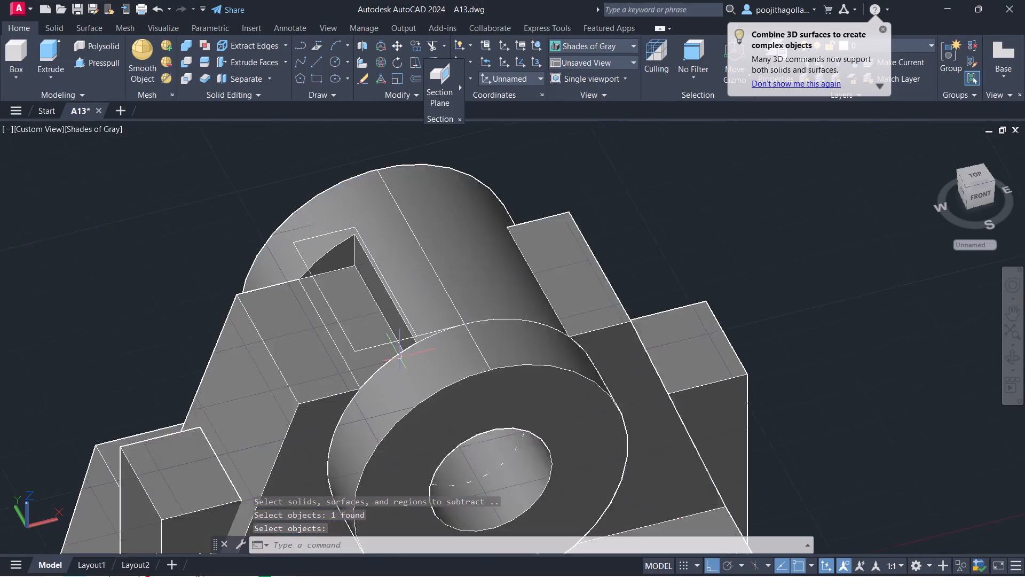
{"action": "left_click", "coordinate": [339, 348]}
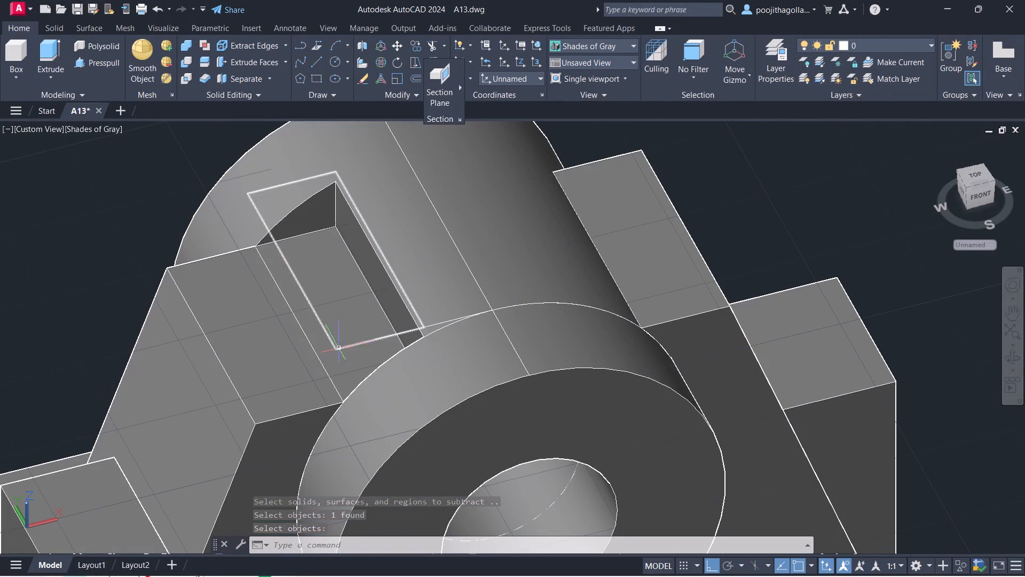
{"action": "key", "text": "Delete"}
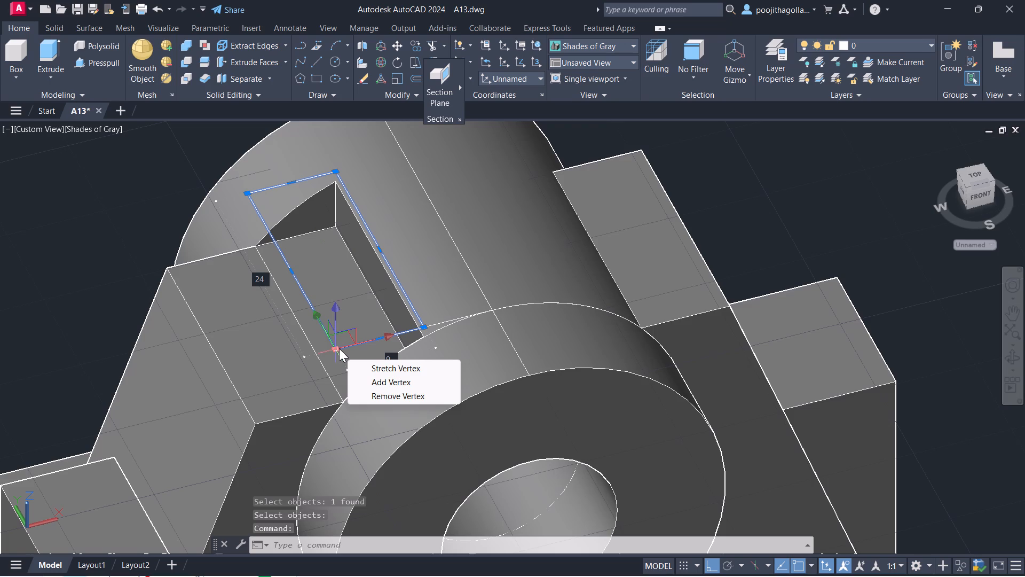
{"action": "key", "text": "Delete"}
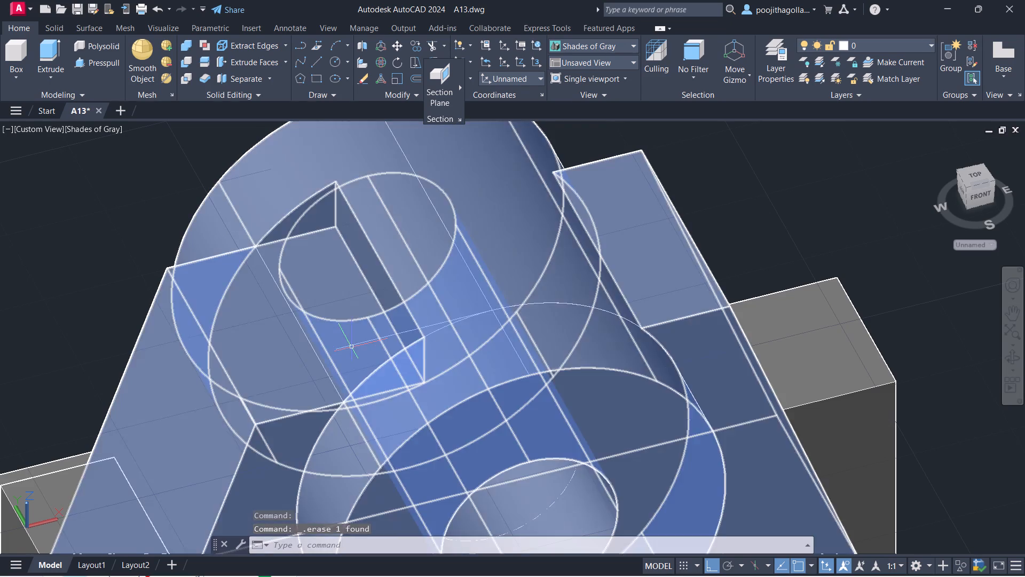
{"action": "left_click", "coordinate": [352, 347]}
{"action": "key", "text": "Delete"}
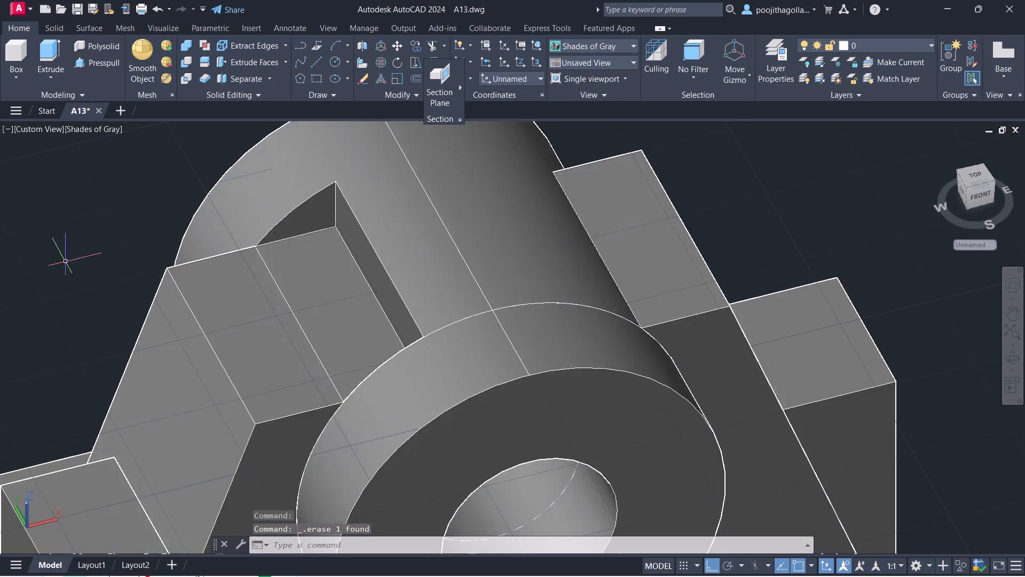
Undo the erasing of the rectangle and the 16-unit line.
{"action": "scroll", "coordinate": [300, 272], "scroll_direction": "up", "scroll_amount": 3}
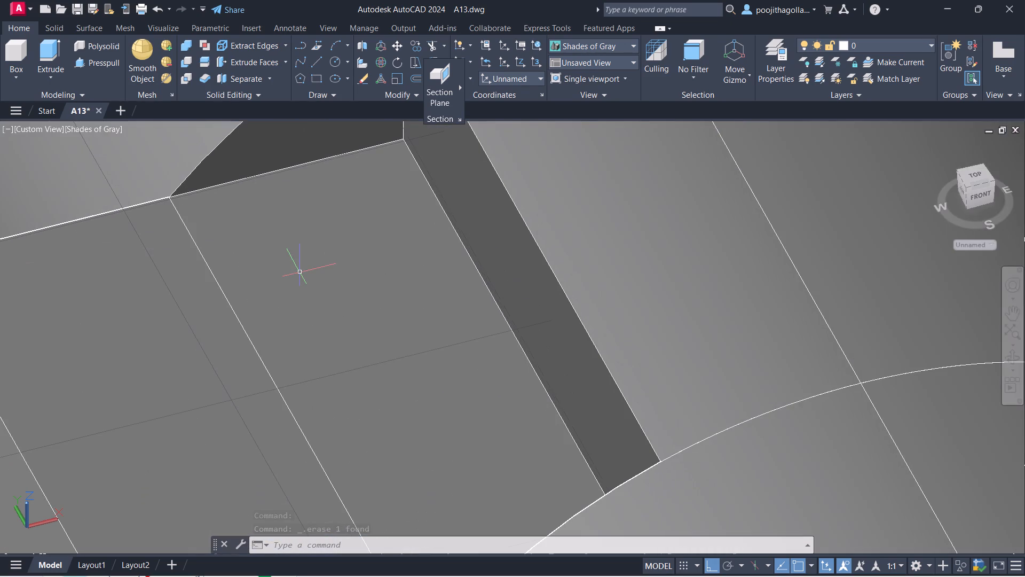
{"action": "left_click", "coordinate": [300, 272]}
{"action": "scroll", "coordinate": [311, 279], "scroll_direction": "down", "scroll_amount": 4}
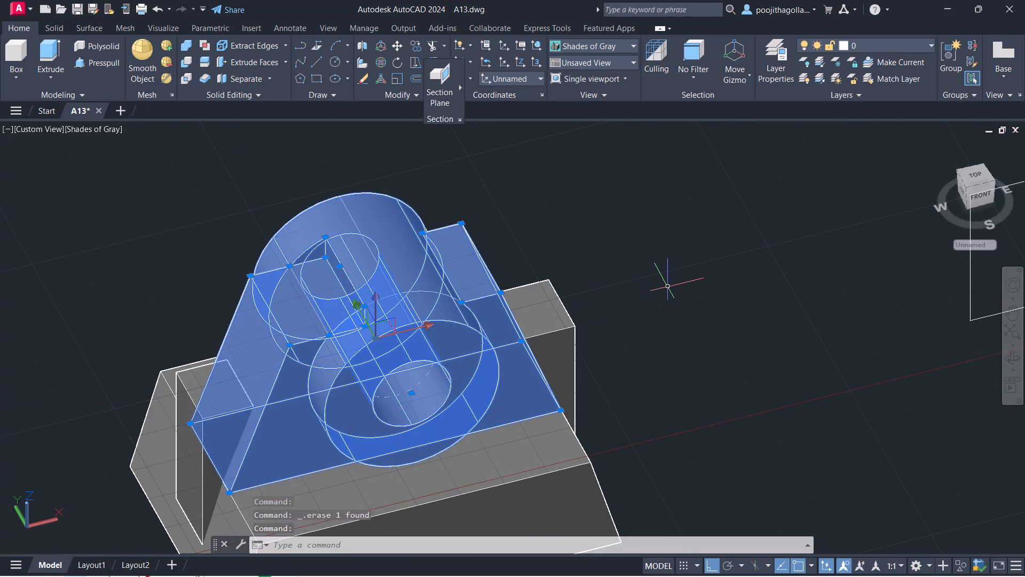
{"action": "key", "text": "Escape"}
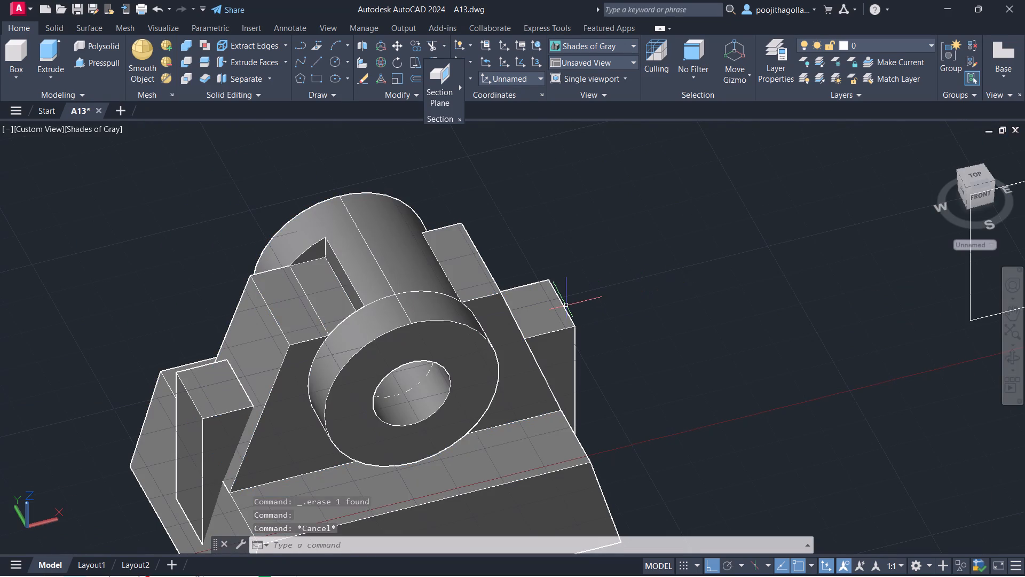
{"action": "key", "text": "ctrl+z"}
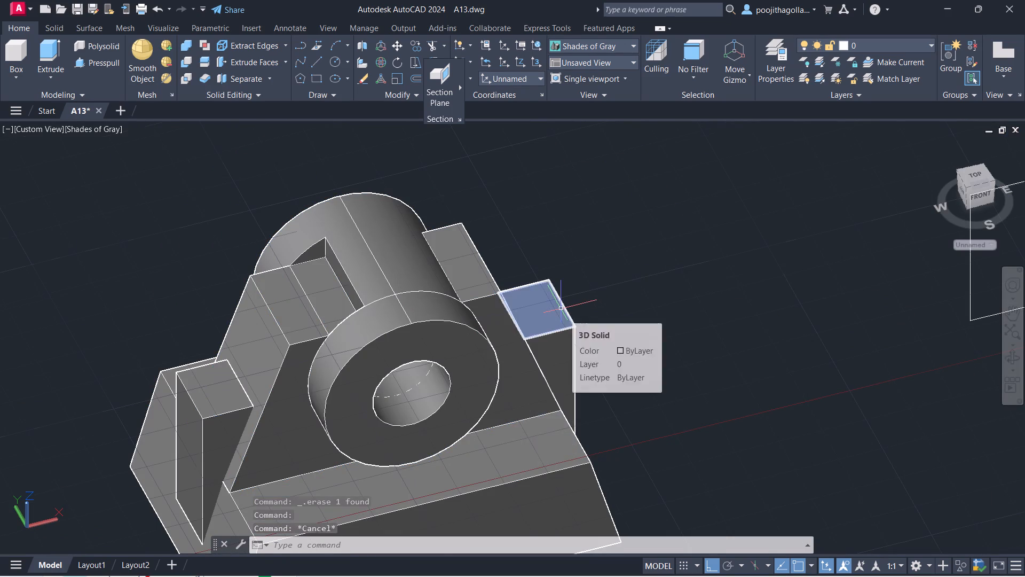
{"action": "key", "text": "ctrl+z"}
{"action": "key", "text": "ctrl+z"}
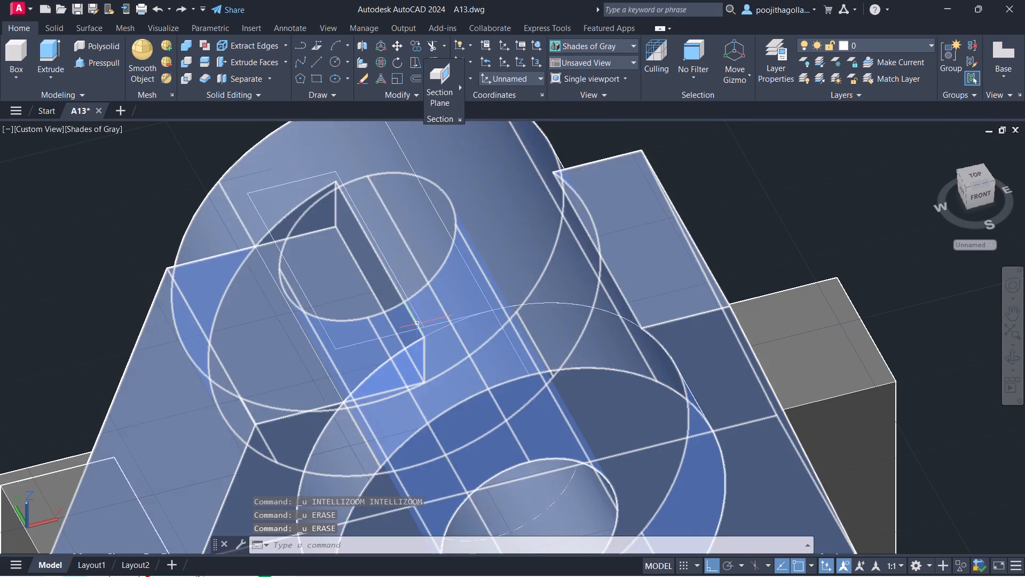
Mirror the rectangle above the recess and its adjoining line about the hub's lengthwise top centreline, keeping the originals.
{"action": "scroll", "coordinate": [409, 333], "scroll_direction": "up", "scroll_amount": 2}
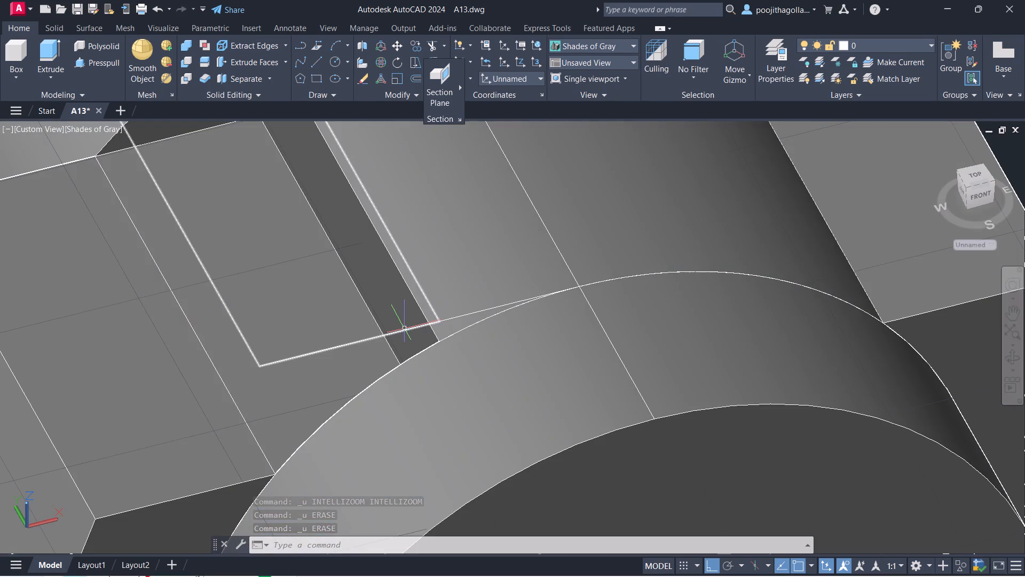
{"action": "left_click", "coordinate": [405, 329]}
{"action": "left_click", "coordinate": [458, 318]}
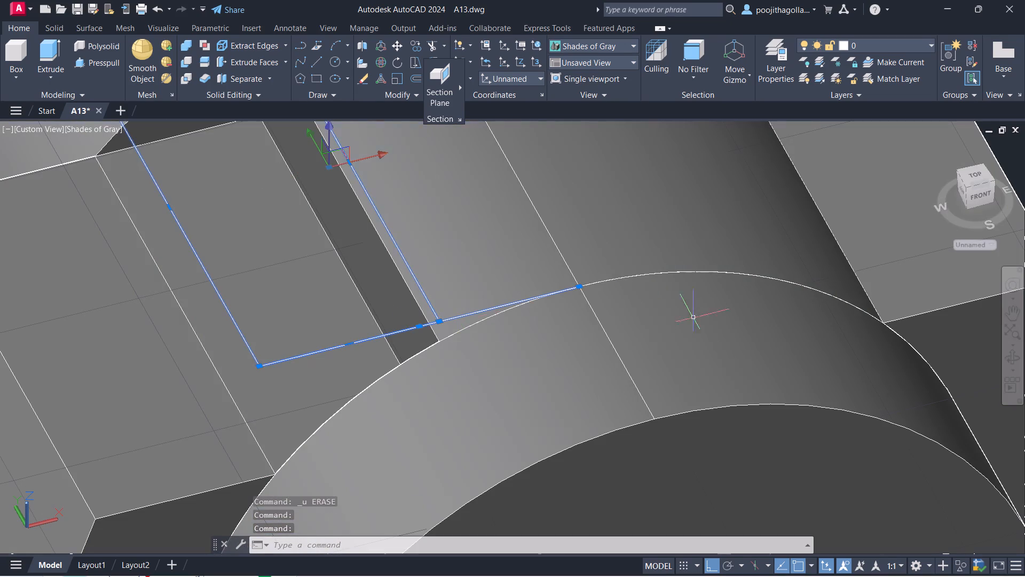
{"action": "scroll", "coordinate": [896, 317], "scroll_direction": "down", "scroll_amount": 2}
{"action": "middle_click_drag", "start_coordinate": [863, 338], "coordinate": [692, 416]}
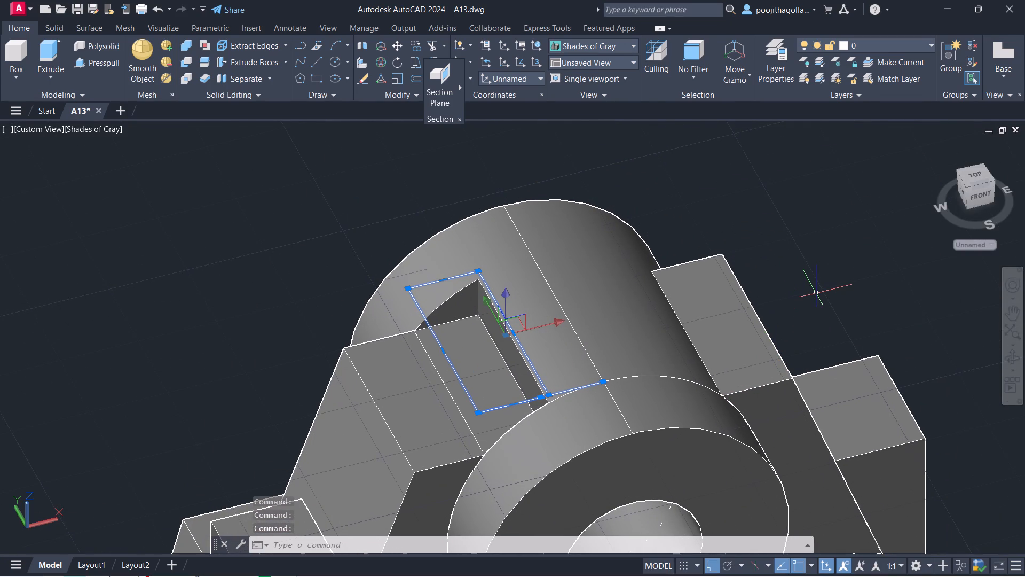
{"action": "type", "text": "mi"}
{"action": "key", "text": "Return"}
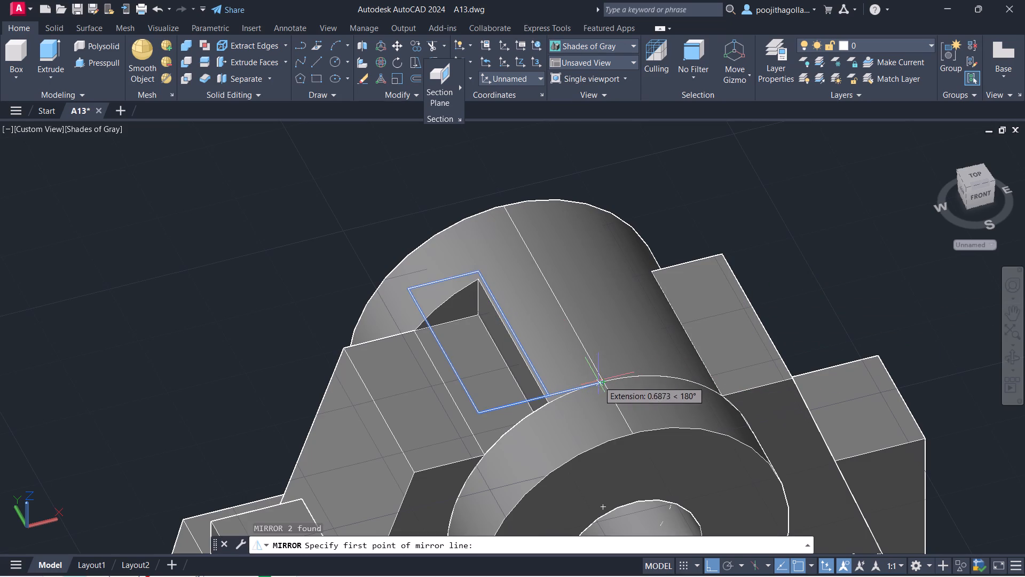
{"action": "scroll", "coordinate": [602, 387], "scroll_direction": "up", "scroll_amount": 3}
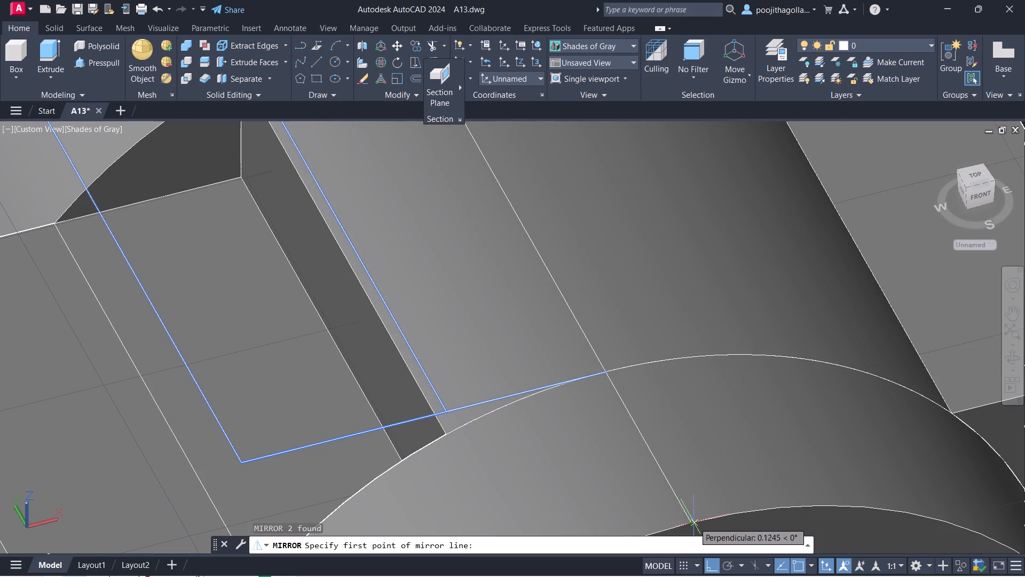
{"action": "scroll", "coordinate": [695, 523], "scroll_direction": "up", "scroll_amount": 1}
{"action": "middle_click_drag", "start_coordinate": [695, 521], "coordinate": [676, 387]}
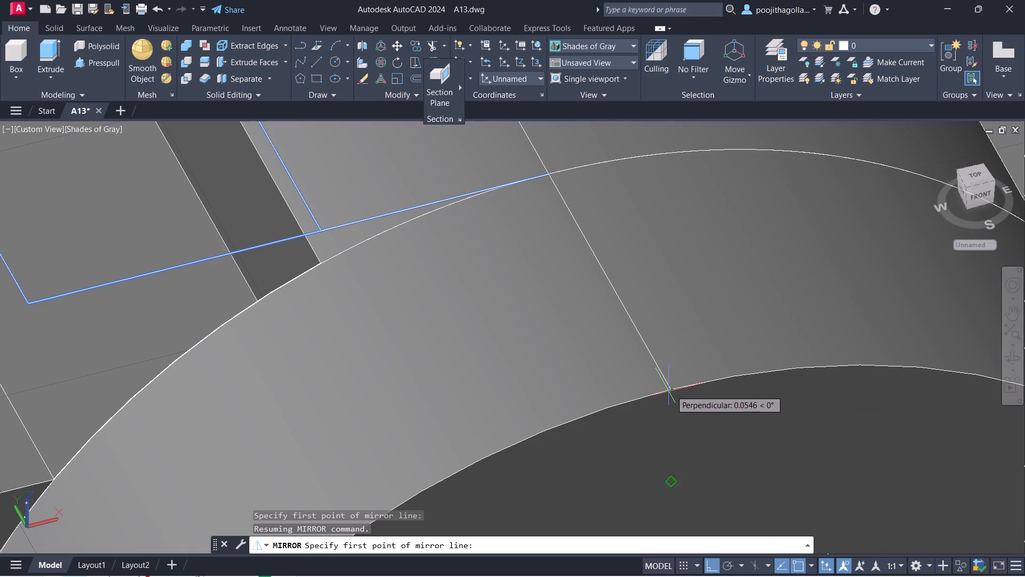
{"action": "scroll", "coordinate": [668, 392], "scroll_direction": "down", "scroll_amount": 3}
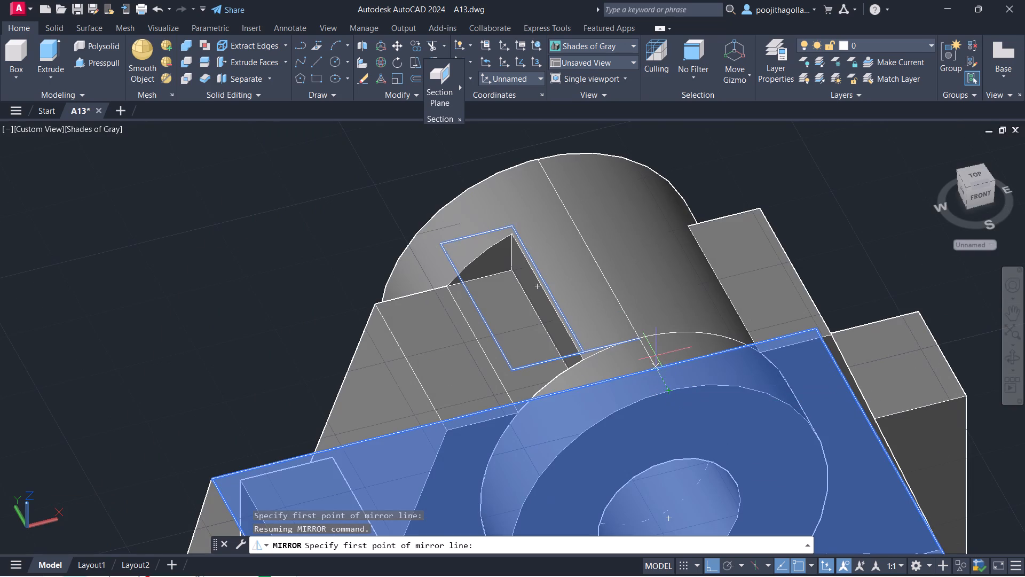
{"action": "left_click", "coordinate": [669, 394]}
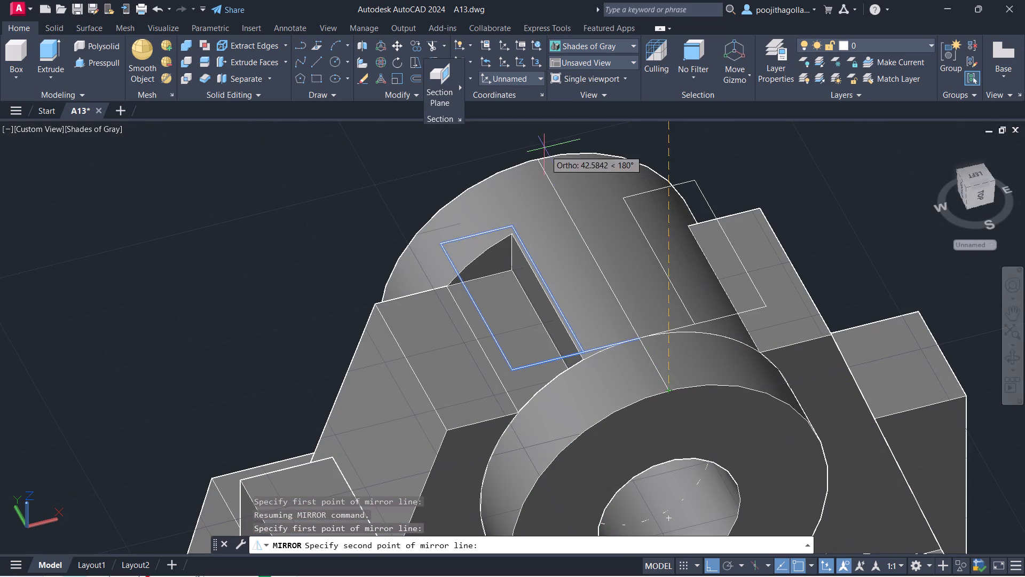
{"action": "scroll", "coordinate": [540, 154], "scroll_direction": "up", "scroll_amount": 2}
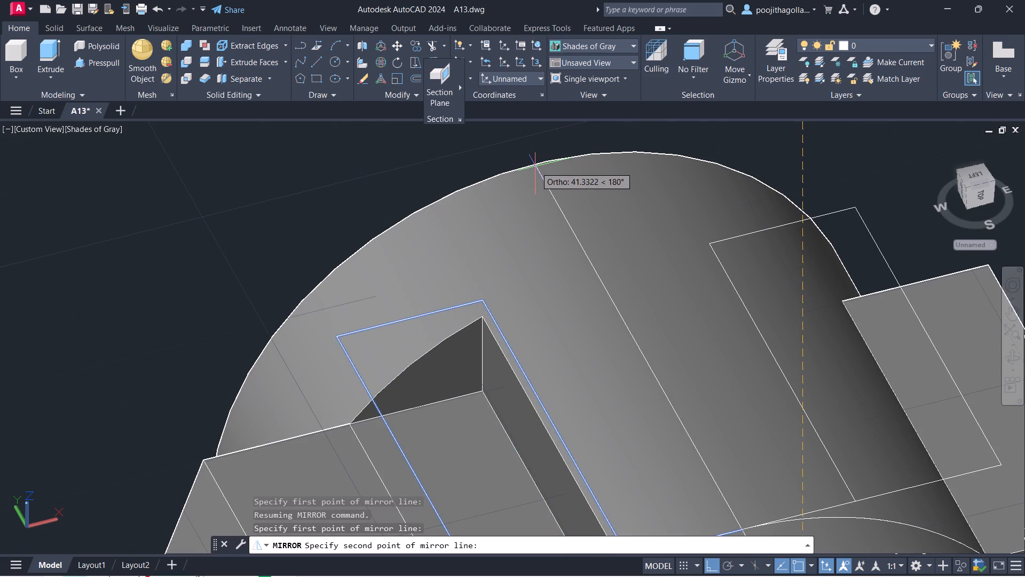
{"action": "left_click", "coordinate": [537, 167]}
{"action": "left_click_drag", "start_coordinate": [566, 209], "coordinate": [537, 167]}
Presspull the mirrored rectangle downward to the level of the support's top face, forming a block over the hub.
{"action": "scroll", "coordinate": [572, 193], "scroll_direction": "down", "scroll_amount": 1}
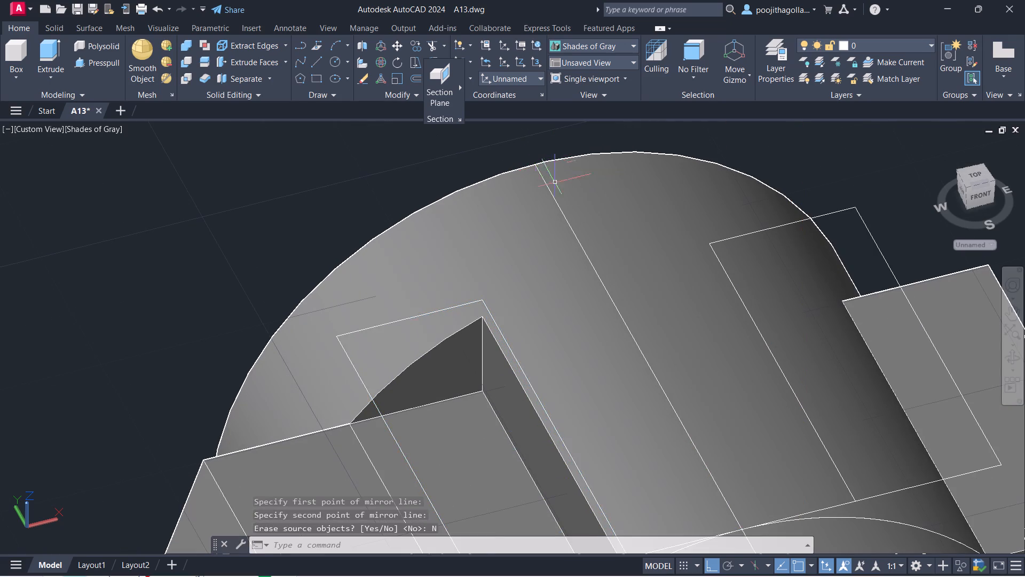
{"action": "scroll", "coordinate": [573, 193], "scroll_direction": "down", "scroll_amount": 1}
{"action": "middle_click_drag", "start_coordinate": [644, 248], "coordinate": [624, 235]}
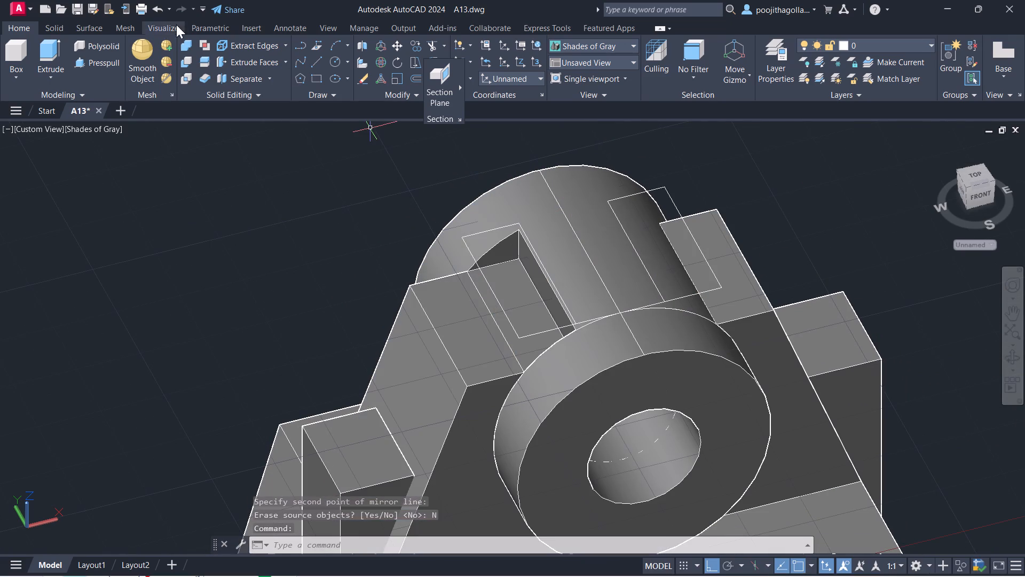
{"action": "left_click", "coordinate": [115, 61]}
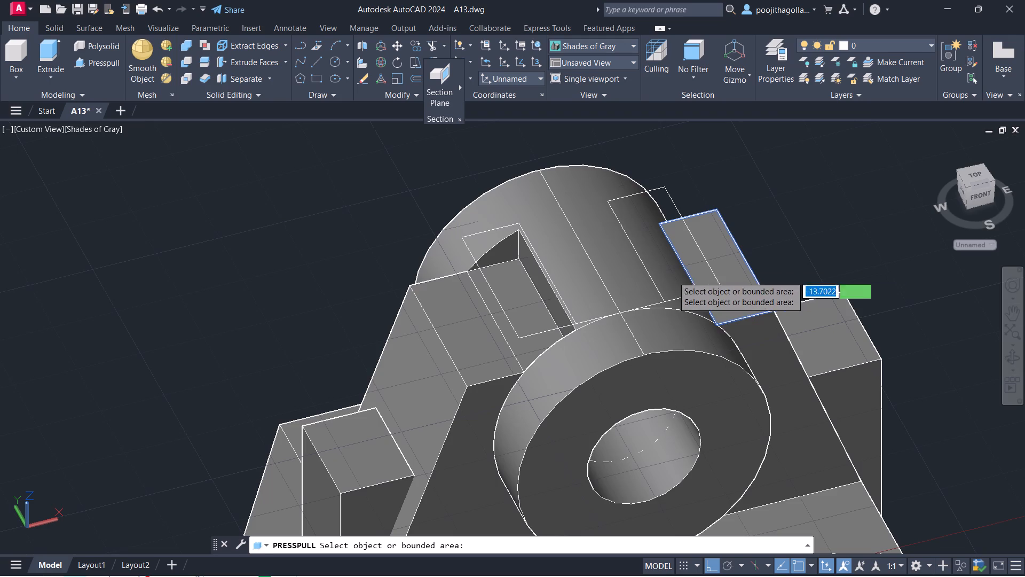
{"action": "left_click", "coordinate": [660, 292]}
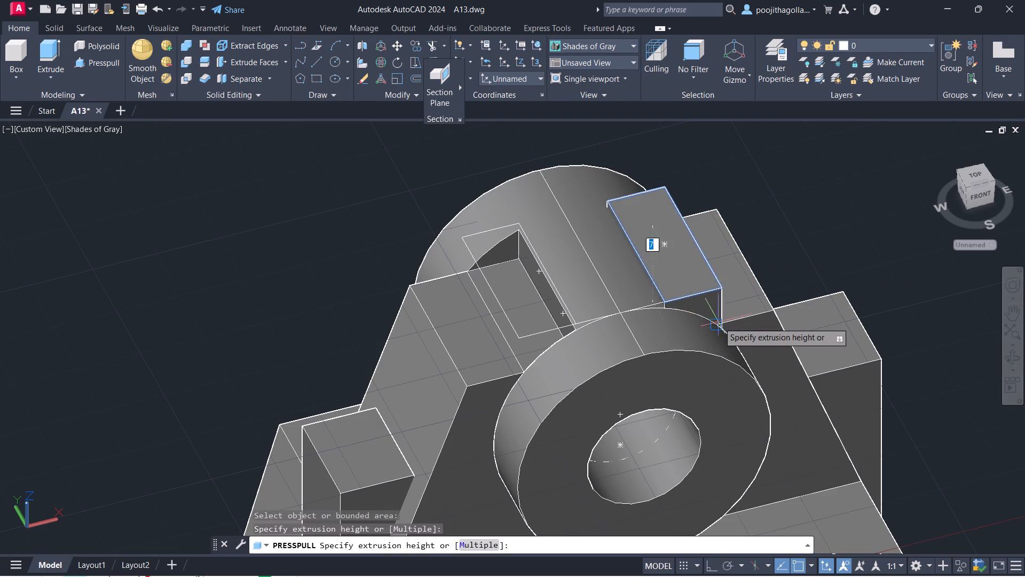
{"action": "scroll", "coordinate": [723, 324], "scroll_direction": "up", "scroll_amount": 7}
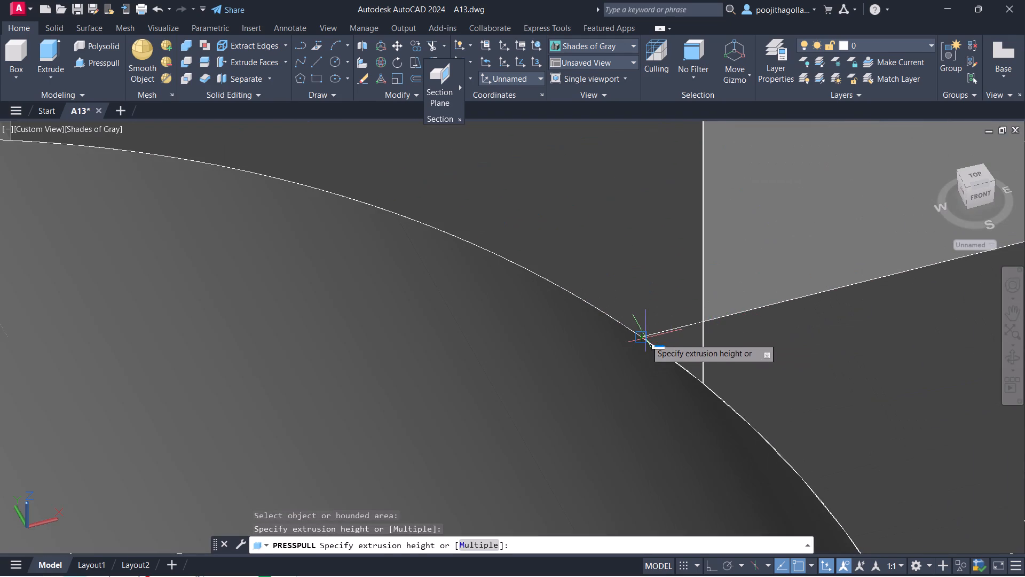
{"action": "left_click", "coordinate": [646, 338]}
{"action": "scroll", "coordinate": [654, 334], "scroll_direction": "down", "scroll_amount": 3}
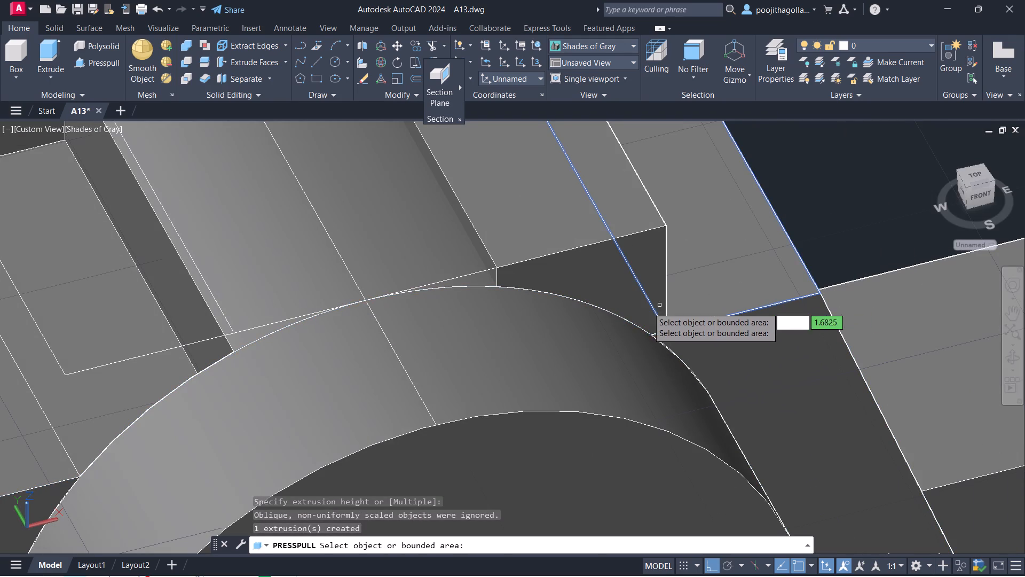
{"action": "key", "text": "Escape"}
Subtract the new block from the hub and support solid to cut the matching recess.
{"action": "scroll", "coordinate": [235, 216], "scroll_direction": "down", "scroll_amount": 2}
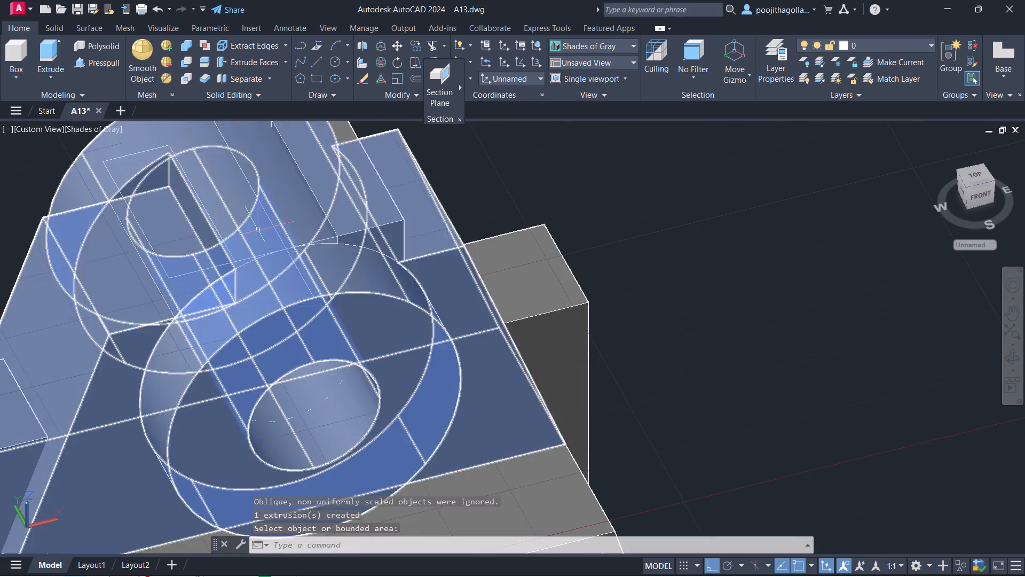
{"action": "middle_click_drag", "start_coordinate": [274, 232], "coordinate": [239, 296]}
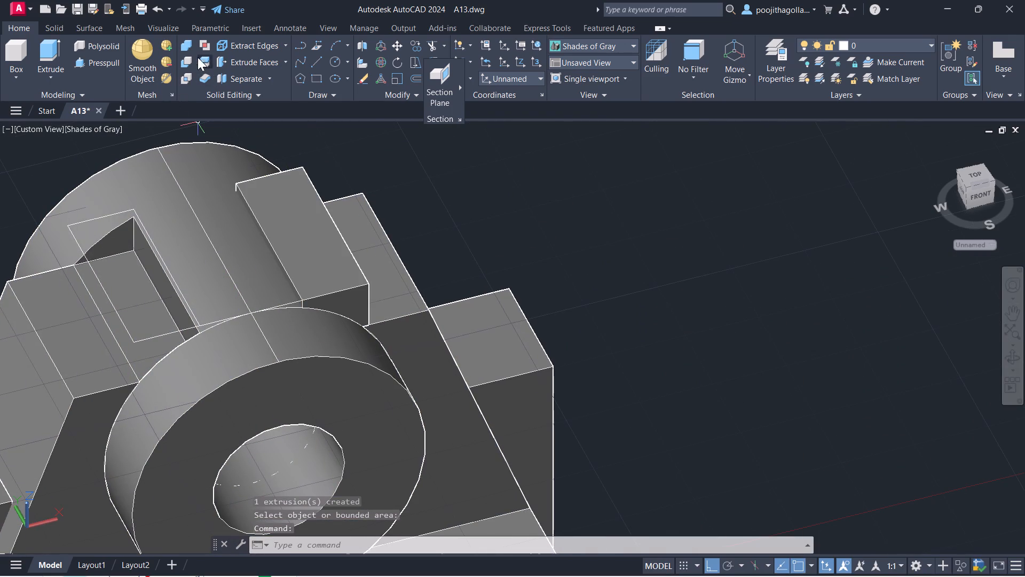
{"action": "left_click_drag", "start_coordinate": [187, 59], "coordinate": [188, 64]}
{"action": "left_click", "coordinate": [413, 359]}
{"action": "key", "text": "Return"}
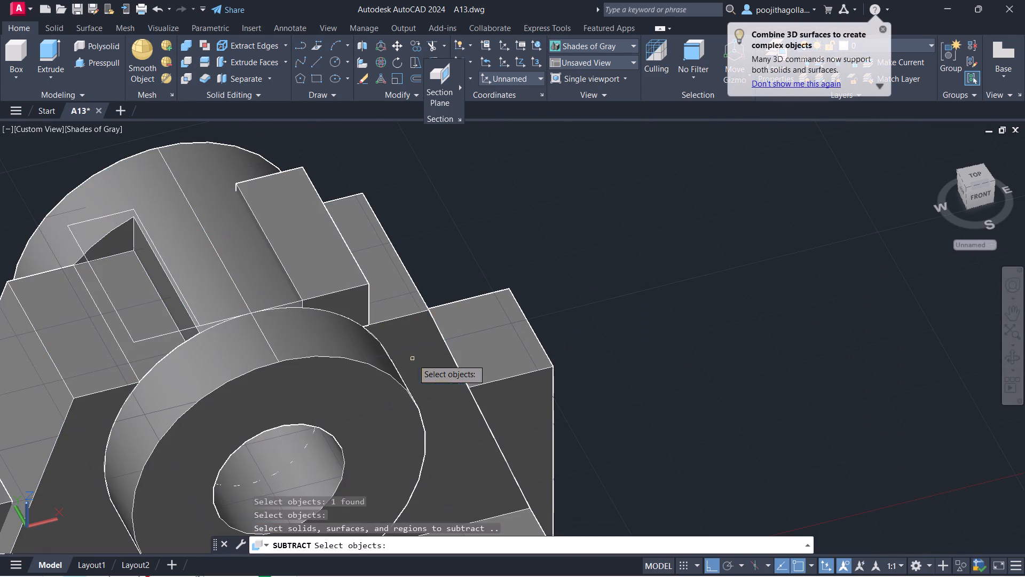
{"action": "left_click", "coordinate": [344, 278]}
{"action": "key", "text": "Return"}
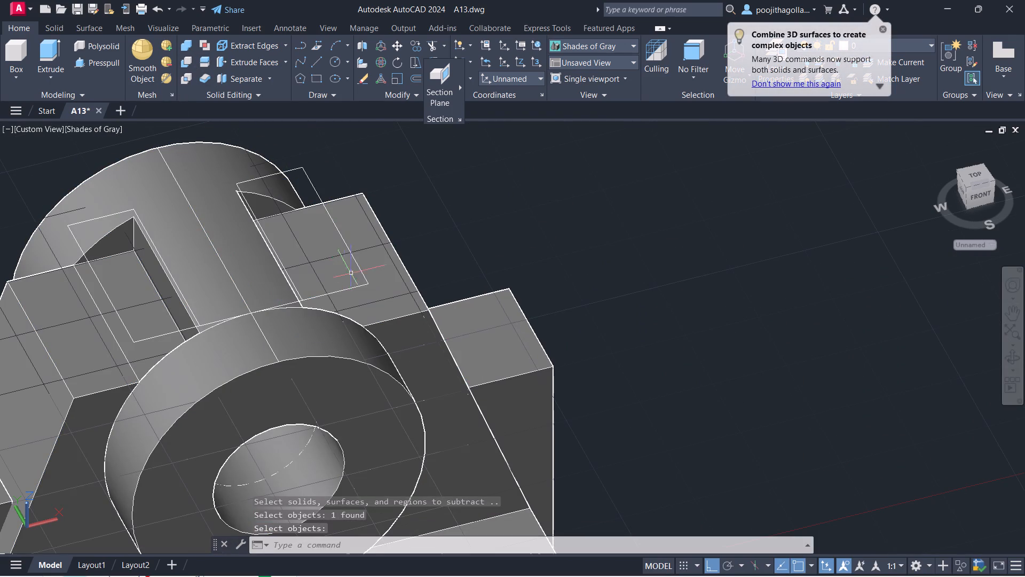
Erase both rectangles above the recesses and the two lines joining them to the hub's centreline.
{"action": "left_click", "coordinate": [360, 273]}
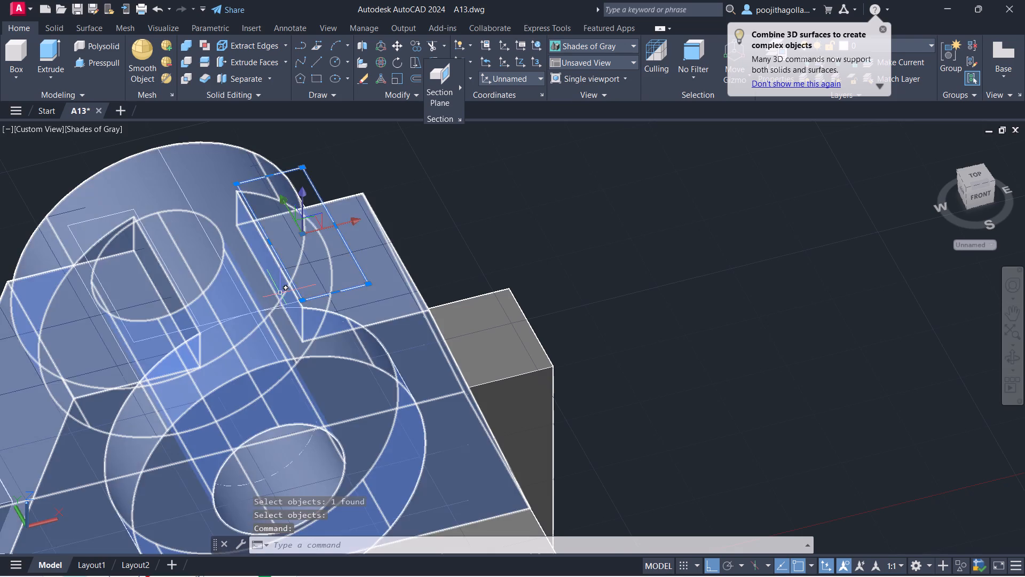
{"action": "scroll", "coordinate": [277, 306], "scroll_direction": "up", "scroll_amount": 2}
{"action": "left_click", "coordinate": [277, 308]}
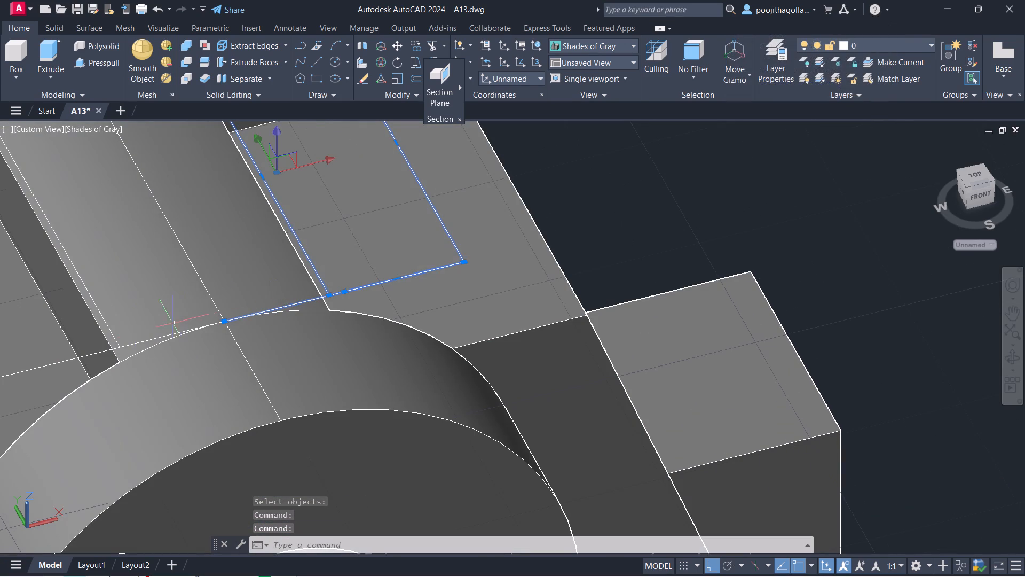
{"action": "left_click", "coordinate": [91, 357]}
{"action": "scroll", "coordinate": [94, 345], "scroll_direction": "up", "scroll_amount": 2}
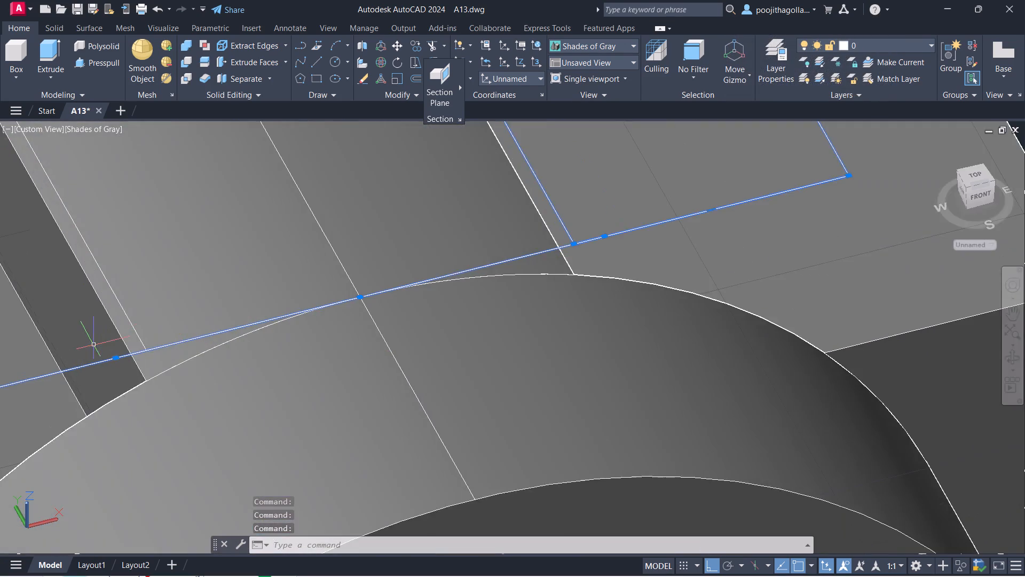
{"action": "scroll", "coordinate": [95, 345], "scroll_direction": "down", "scroll_amount": 2}
{"action": "scroll", "coordinate": [43, 345], "scroll_direction": "down", "scroll_amount": 2}
{"action": "middle_click_drag", "start_coordinate": [257, 349], "coordinate": [453, 342]}
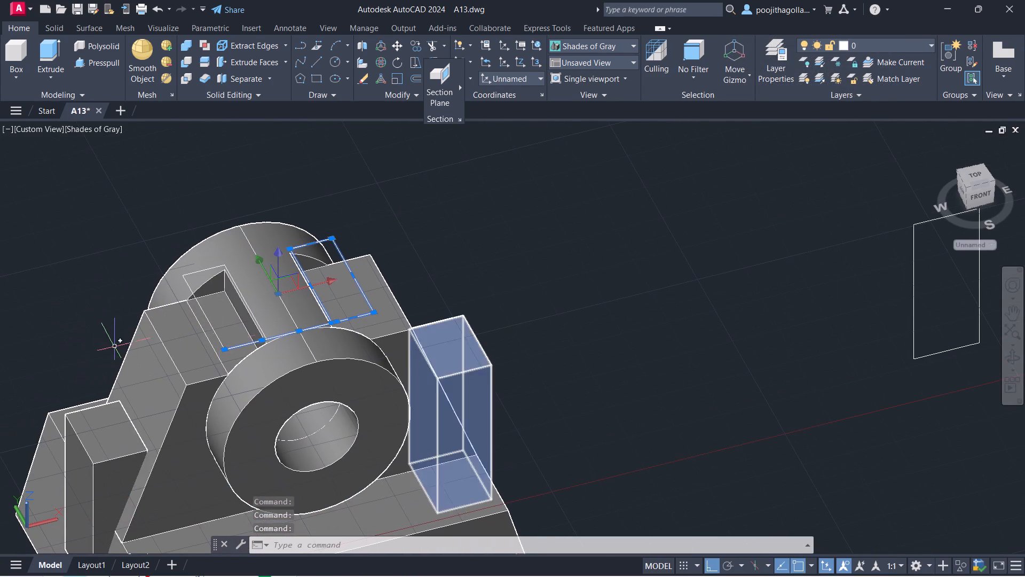
{"action": "scroll", "coordinate": [193, 325], "scroll_direction": "up", "scroll_amount": 3}
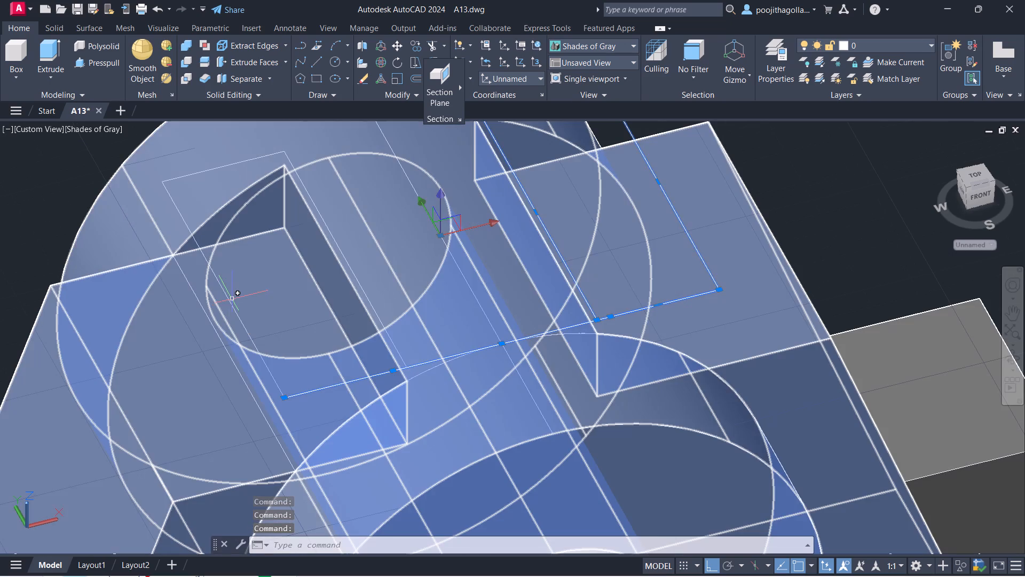
{"action": "left_click", "coordinate": [231, 303]}
{"action": "scroll", "coordinate": [360, 314], "scroll_direction": "down", "scroll_amount": 3}
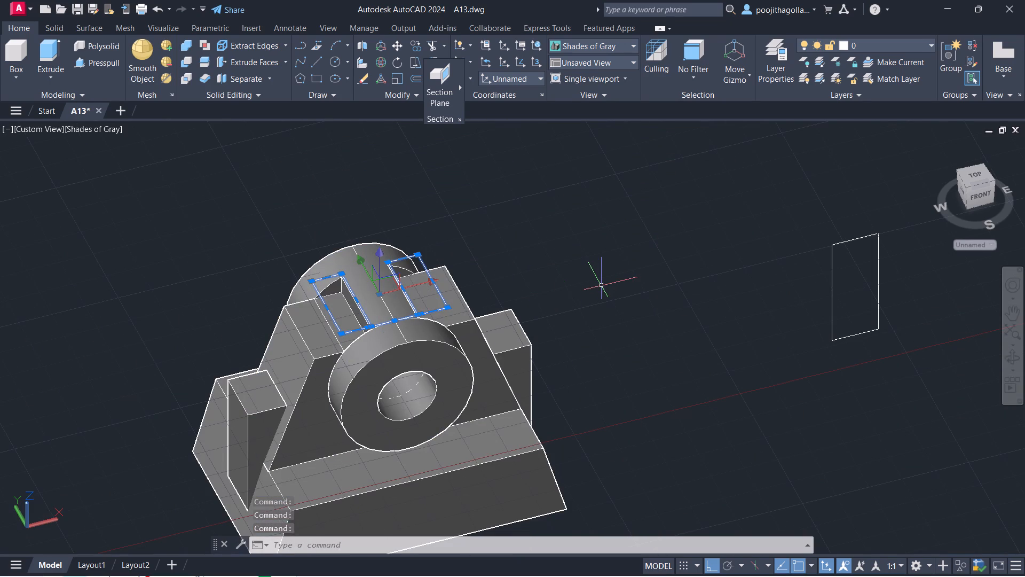
{"action": "key", "text": "Delete"}
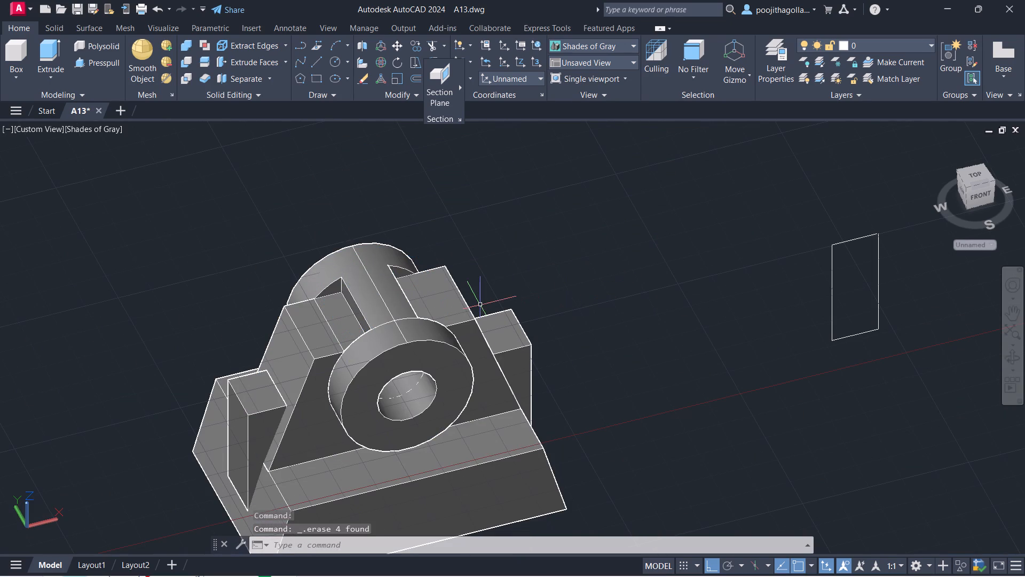
Erase the loose upright rectangle standing beside the support.
{"action": "scroll", "coordinate": [464, 362], "scroll_direction": "down", "scroll_amount": 1}
{"action": "middle_click_drag", "start_coordinate": [482, 357], "coordinate": [512, 311]}
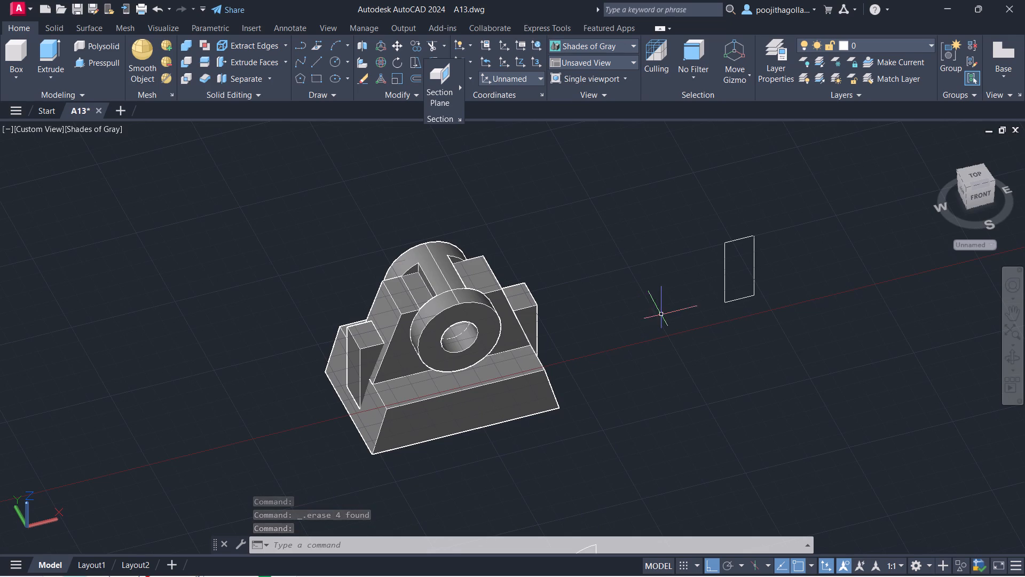
{"action": "left_click_drag", "start_coordinate": [798, 219], "coordinate": [799, 225]}
{"action": "left_click", "coordinate": [678, 372]}
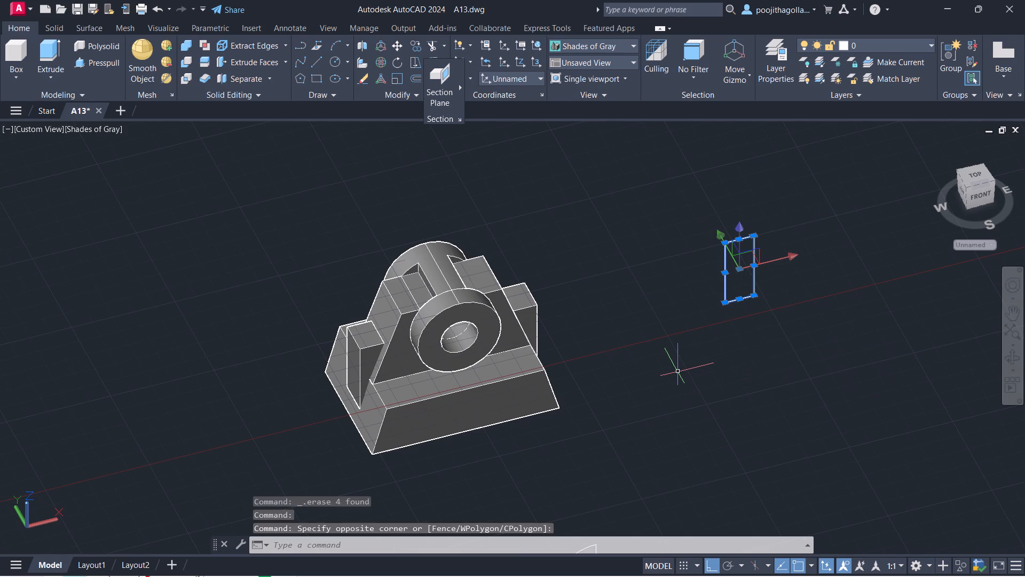
{"action": "key", "text": "Delete"}
Erase the small leftover outline in front of the support and the loose straight line beyond it.
{"action": "scroll", "coordinate": [565, 393], "scroll_direction": "down", "scroll_amount": 2}
{"action": "middle_click_drag", "start_coordinate": [416, 418], "coordinate": [414, 413]}
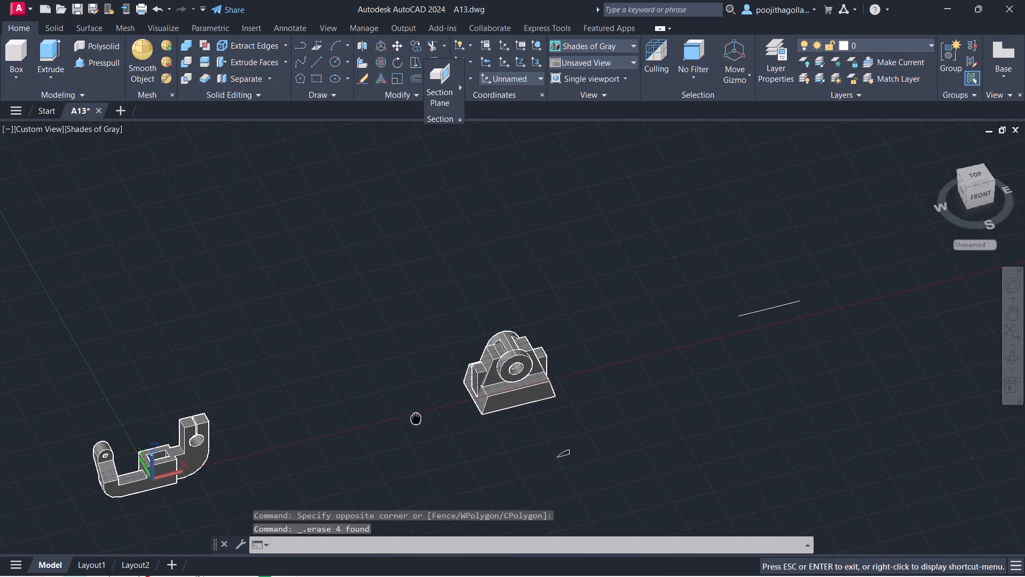
{"action": "middle_click_drag", "start_coordinate": [414, 413], "coordinate": [414, 338]}
{"action": "left_click_drag", "start_coordinate": [593, 356], "coordinate": [581, 375]}
{"action": "left_click", "coordinate": [540, 413]}
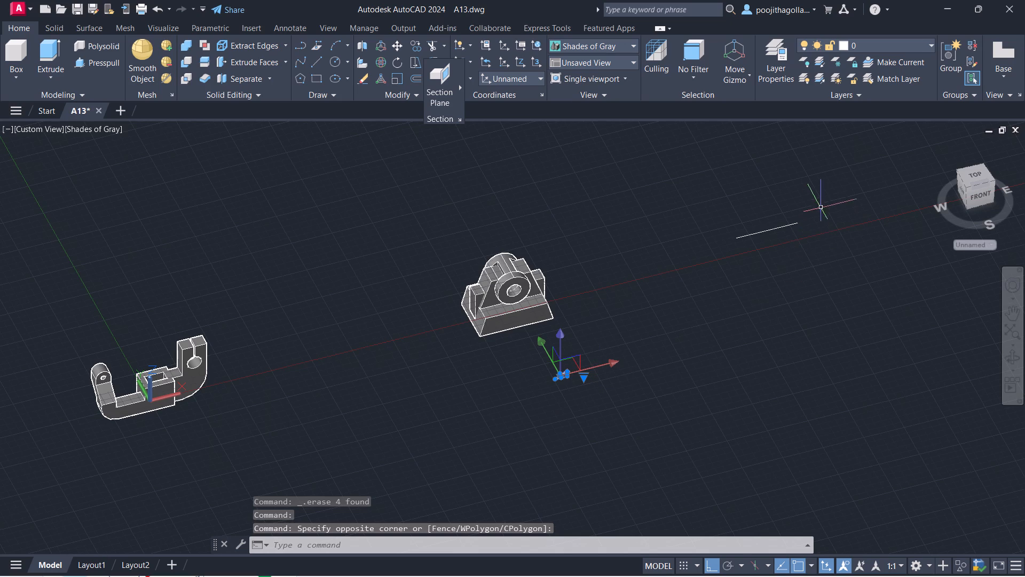
{"action": "left_click", "coordinate": [822, 205]}
{"action": "left_click", "coordinate": [708, 289]}
{"action": "key", "text": "Delete"}
Fillet the sloping corner edge at the front east side of the hub support's base with a radius of 5.
{"action": "scroll", "coordinate": [716, 314], "scroll_direction": "down", "scroll_amount": 1}
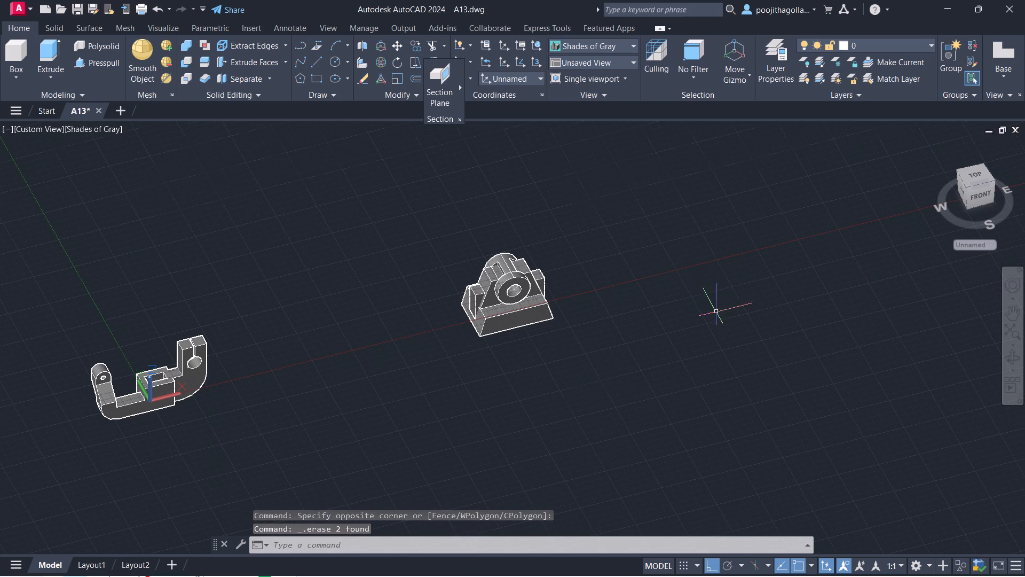
{"action": "scroll", "coordinate": [560, 393], "scroll_direction": "up", "scroll_amount": 2}
{"action": "middle_click_drag", "start_coordinate": [561, 370], "coordinate": [562, 453]}
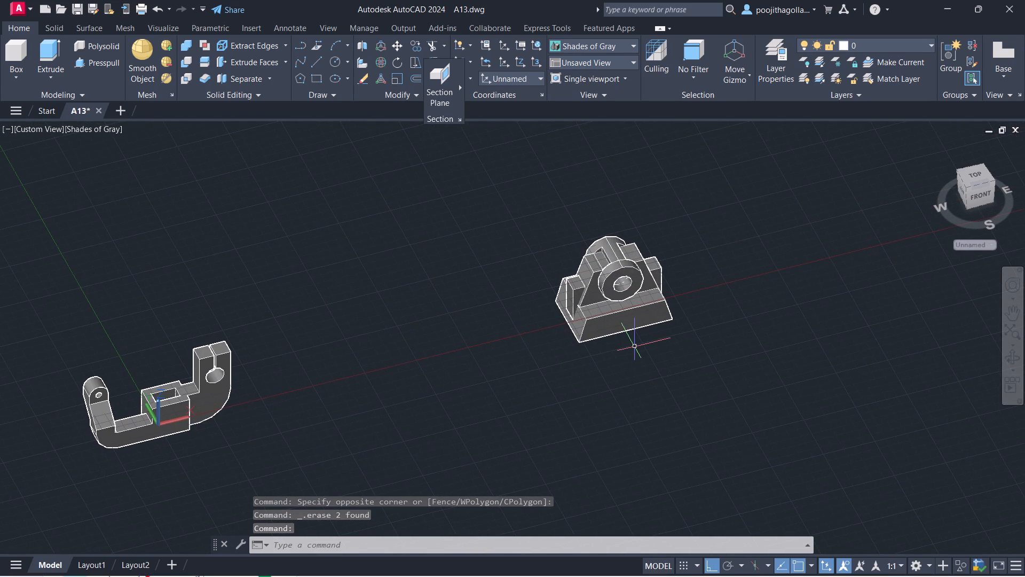
{"action": "scroll", "coordinate": [635, 347], "scroll_direction": "down", "scroll_amount": 1}
{"action": "middle_click_drag", "start_coordinate": [630, 349], "coordinate": [598, 365]}
{"action": "scroll", "coordinate": [625, 341], "scroll_direction": "up", "scroll_amount": 2}
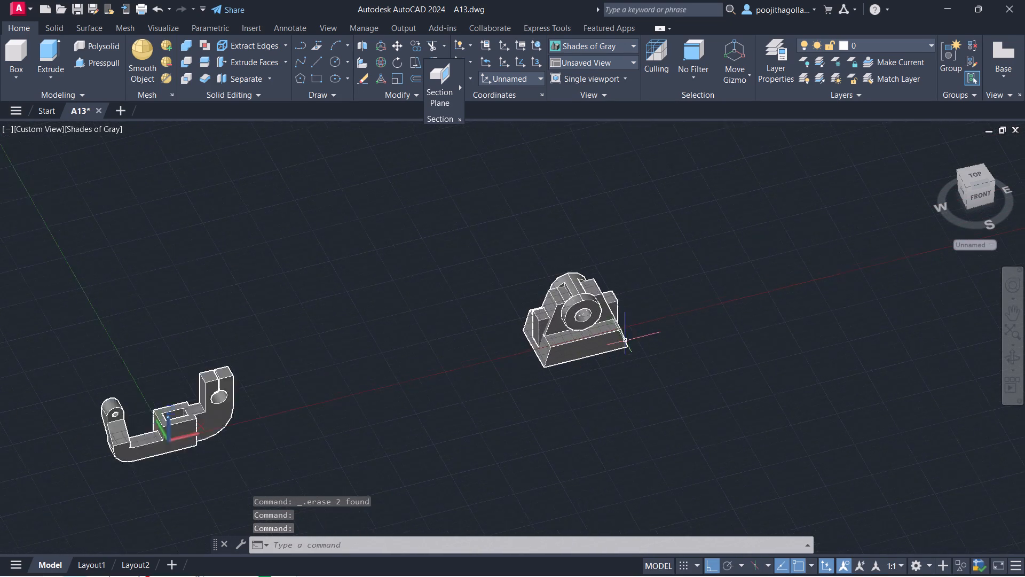
{"action": "scroll", "coordinate": [625, 341], "scroll_direction": "up", "scroll_amount": 4}
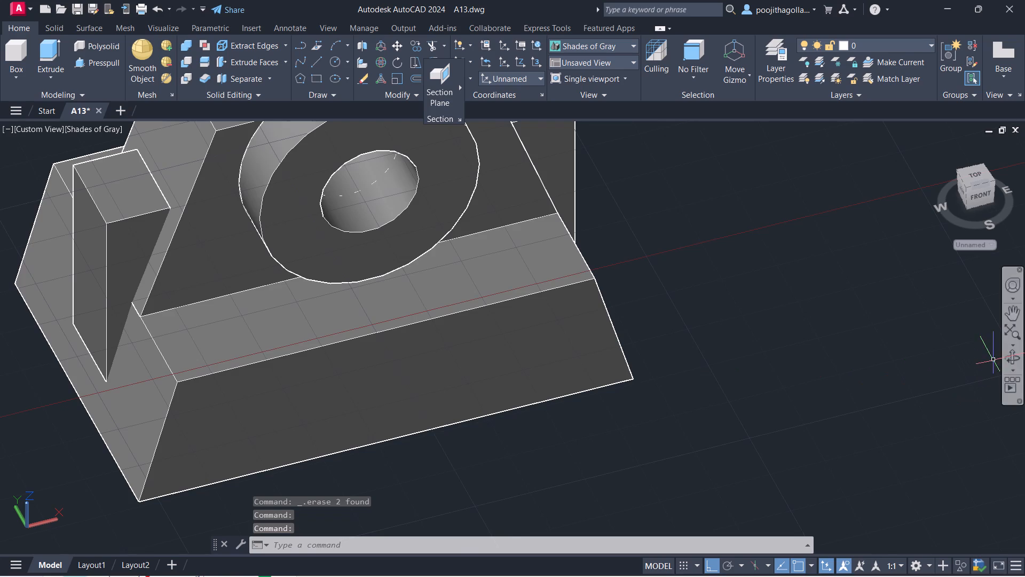
{"action": "left_click", "coordinate": [1015, 362]}
{"action": "left_click_drag", "start_coordinate": [911, 371], "coordinate": [832, 323]}
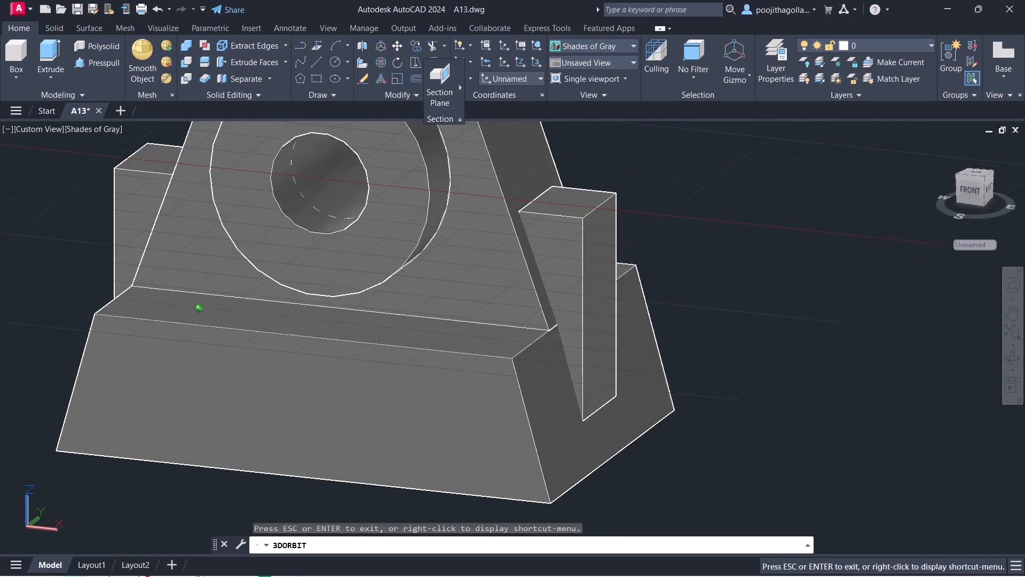
{"action": "left_click_drag", "start_coordinate": [832, 323], "coordinate": [848, 343]}
{"action": "key", "text": "Escape"}
{"action": "key", "text": "f"}
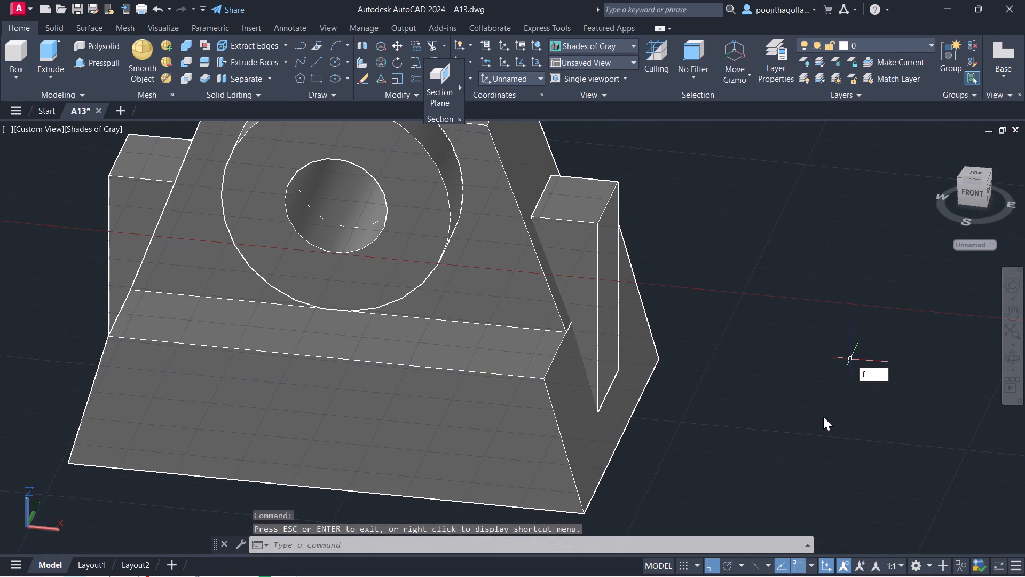
{"action": "left_click", "coordinate": [895, 402]}
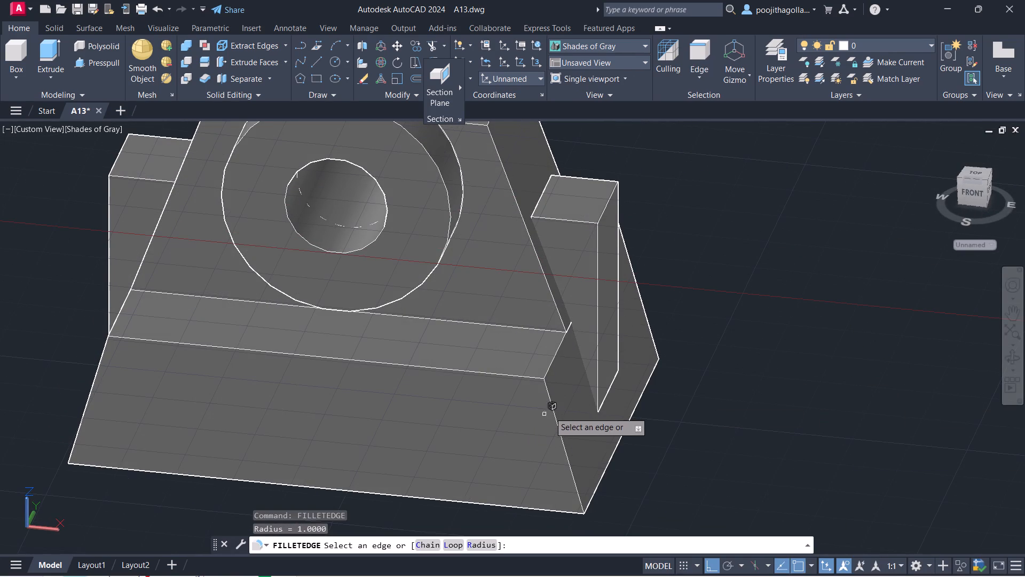
{"action": "left_click", "coordinate": [557, 420]}
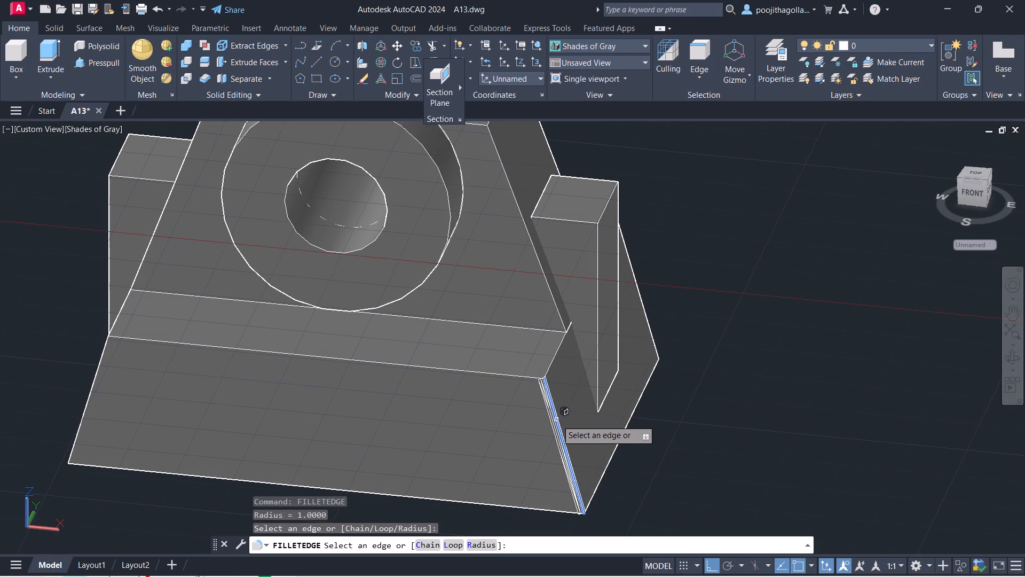
{"action": "key", "text": "r"}
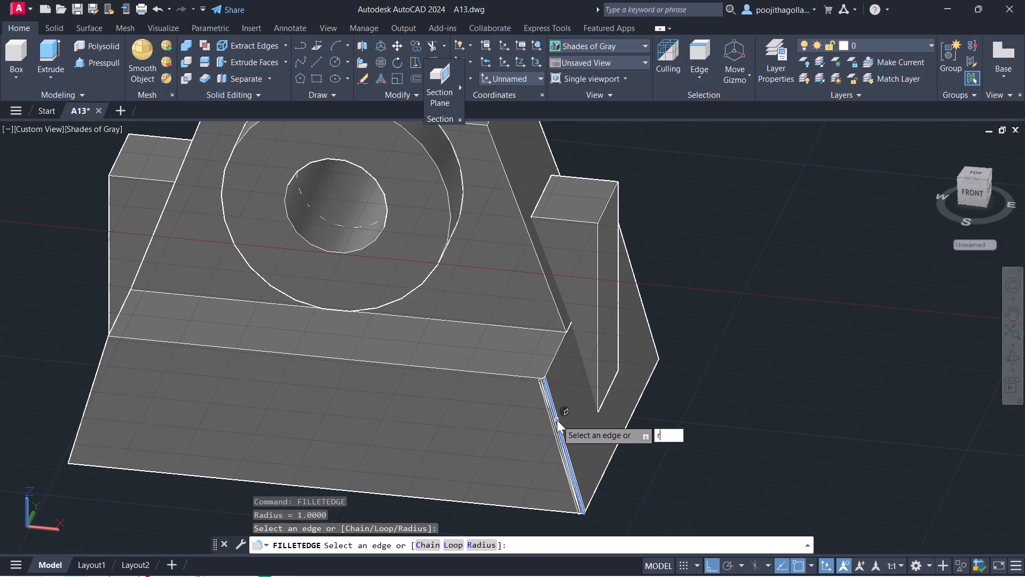
{"action": "key", "text": "Return"}
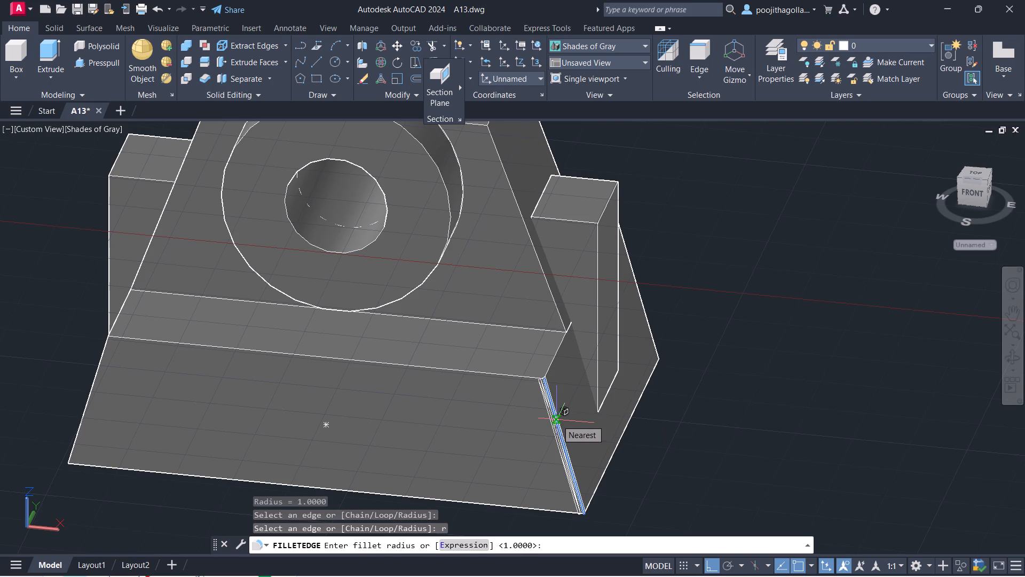
{"action": "key", "text": "5"}
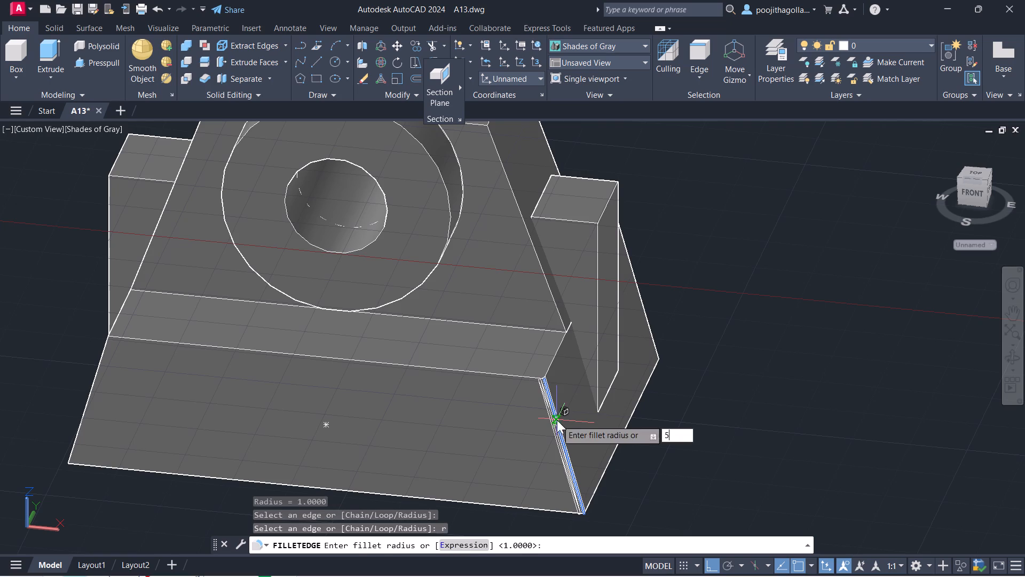
{"action": "key", "text": "Return"}
{"action": "key", "text": "Return"}
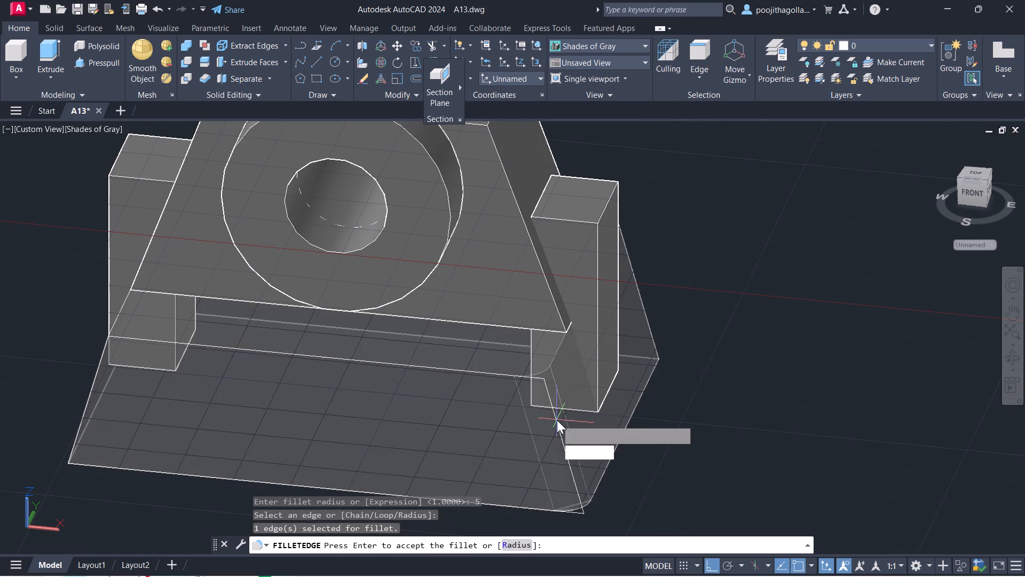
{"action": "key", "text": "Return"}
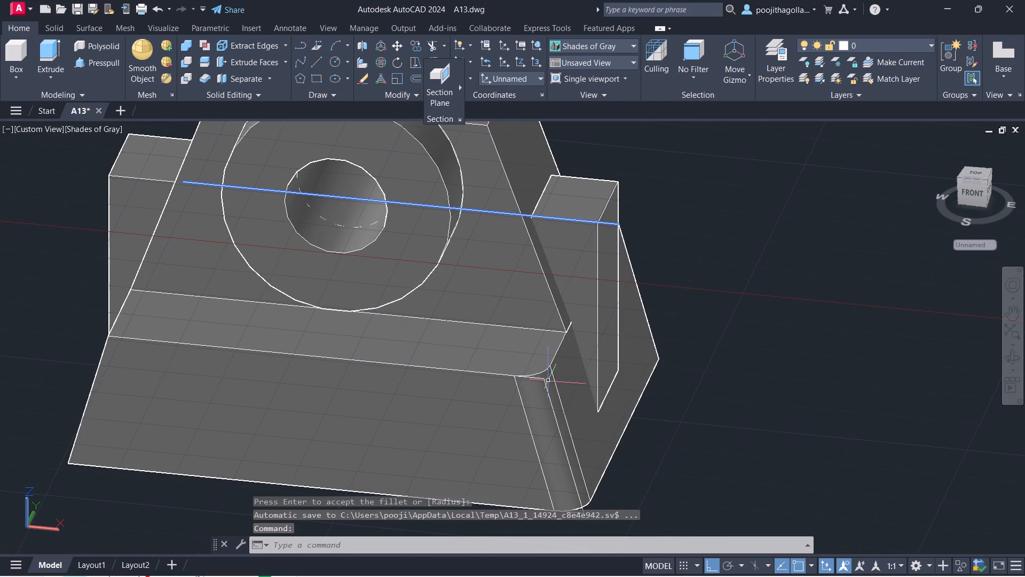
Erase the leftover straight line running along the original sharp edge of the filleted base corner.
{"action": "left_click", "coordinate": [545, 386]}
{"action": "key", "text": "Delete"}
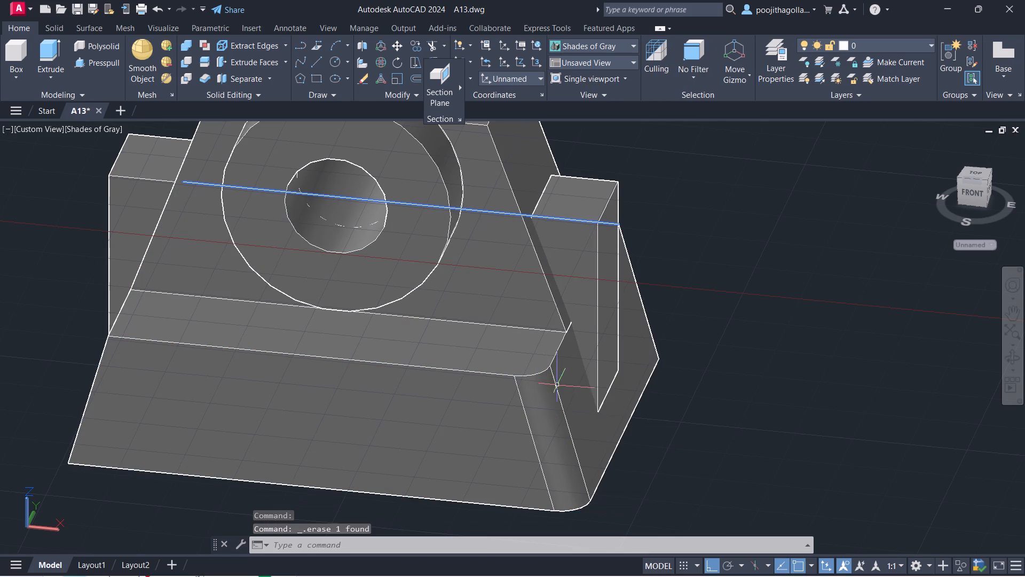
Orbit around the hub support to examine the rounded base corner and the other side of the part.
{"action": "left_click", "coordinate": [1012, 351]}
{"action": "left_click_drag", "start_coordinate": [657, 440], "coordinate": [745, 448]}
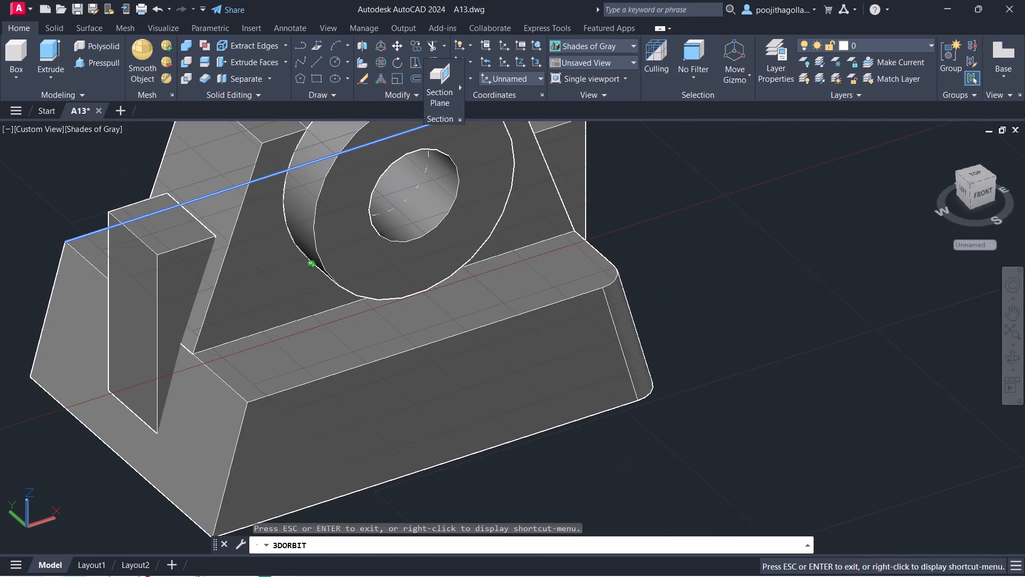
{"action": "left_click_drag", "start_coordinate": [745, 448], "coordinate": [744, 448]}
{"action": "scroll", "coordinate": [481, 414], "scroll_direction": "up", "scroll_amount": 2}
{"action": "scroll", "coordinate": [479, 402], "scroll_direction": "down", "scroll_amount": 6}
{"action": "middle_click_drag", "start_coordinate": [477, 372], "coordinate": [514, 433]}
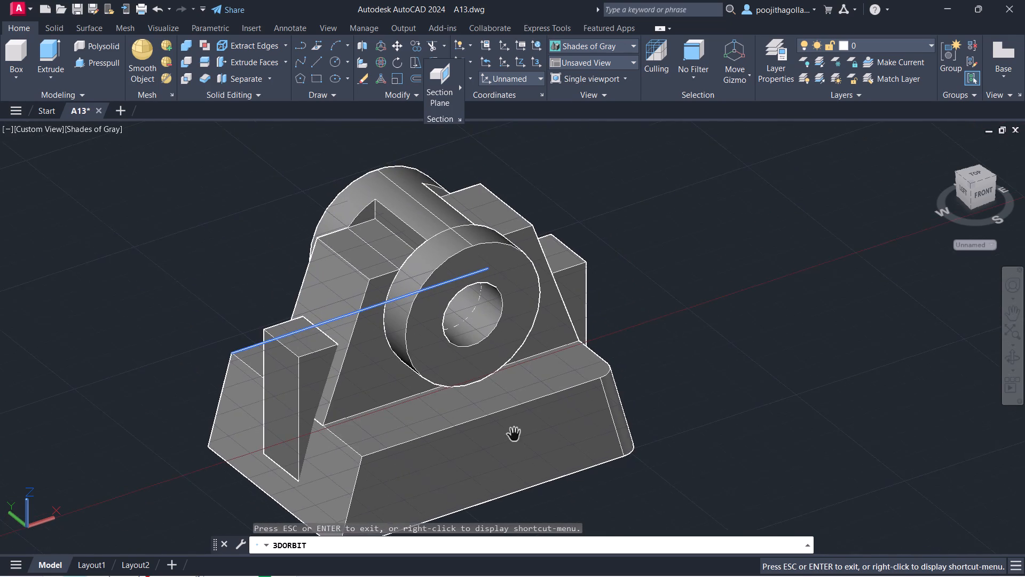
{"action": "scroll", "coordinate": [508, 409], "scroll_direction": "down", "scroll_amount": 6}
{"action": "middle_click_drag", "start_coordinate": [487, 406], "coordinate": [487, 389]}
{"action": "key", "text": "Escape"}
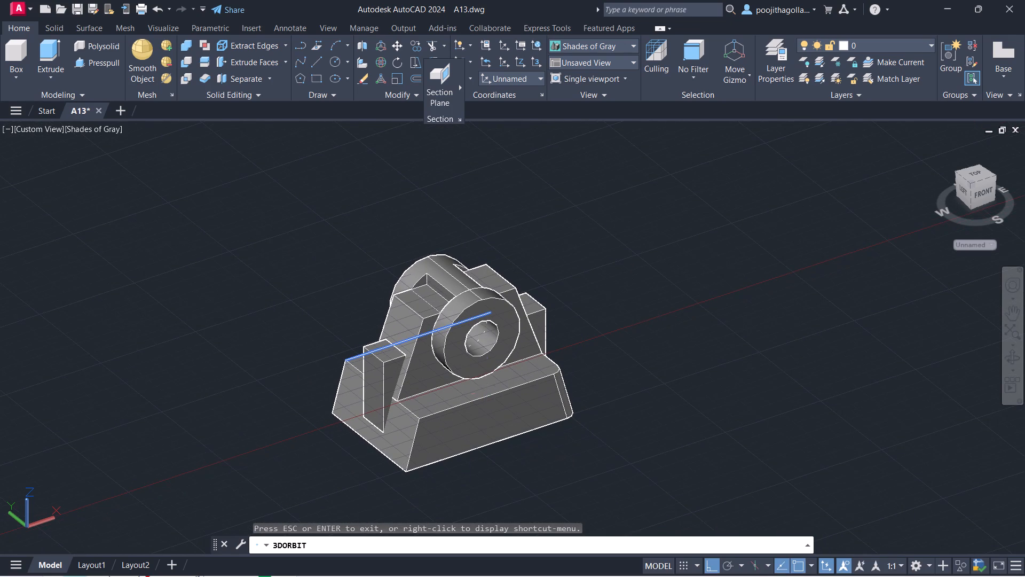
Move the curved arm solid away from the origin to the open space behind the hub support, with polar tracking on.
{"action": "scroll", "coordinate": [451, 375], "scroll_direction": "down", "scroll_amount": 3}
{"action": "scroll", "coordinate": [419, 403], "scroll_direction": "up", "scroll_amount": 2}
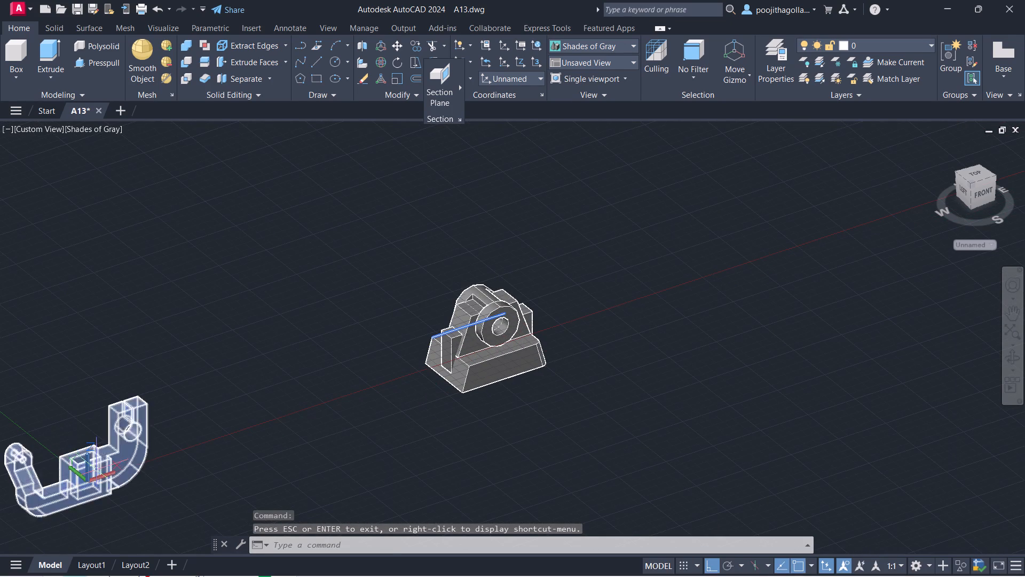
{"action": "left_click", "coordinate": [97, 470]}
{"action": "key", "text": "m"}
{"action": "key", "text": "Return"}
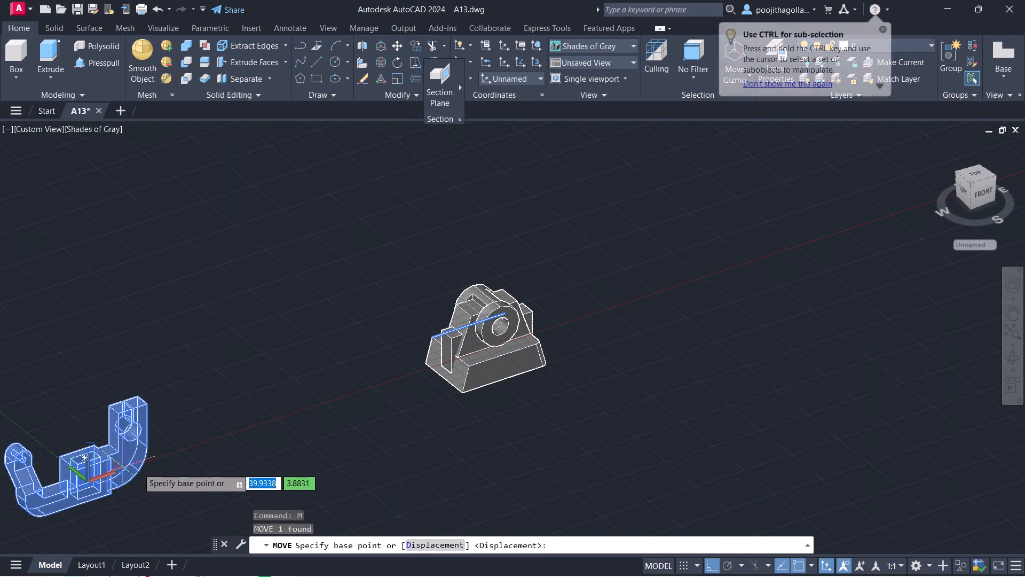
{"action": "left_click", "coordinate": [127, 457]}
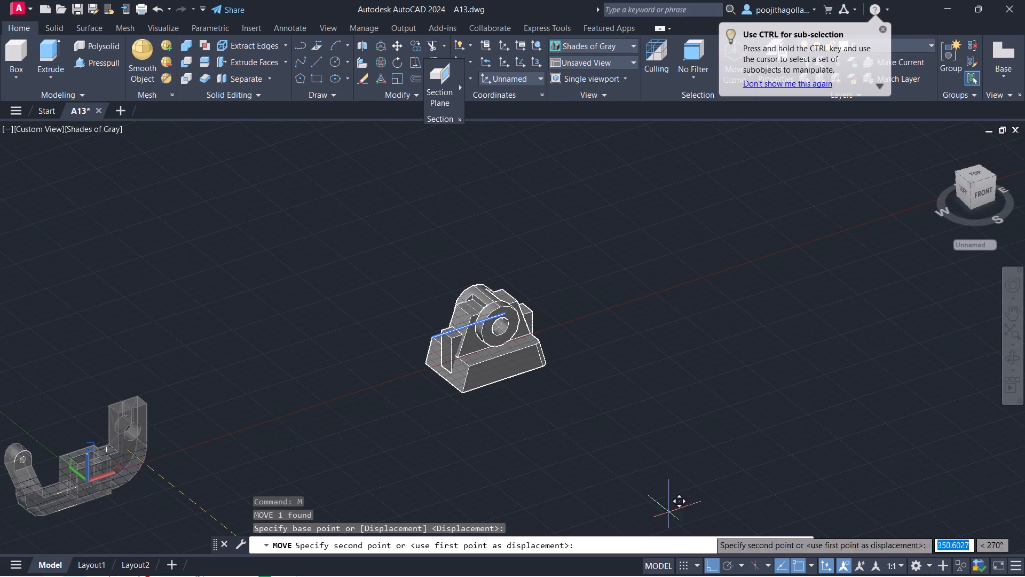
{"action": "left_click", "coordinate": [729, 562]}
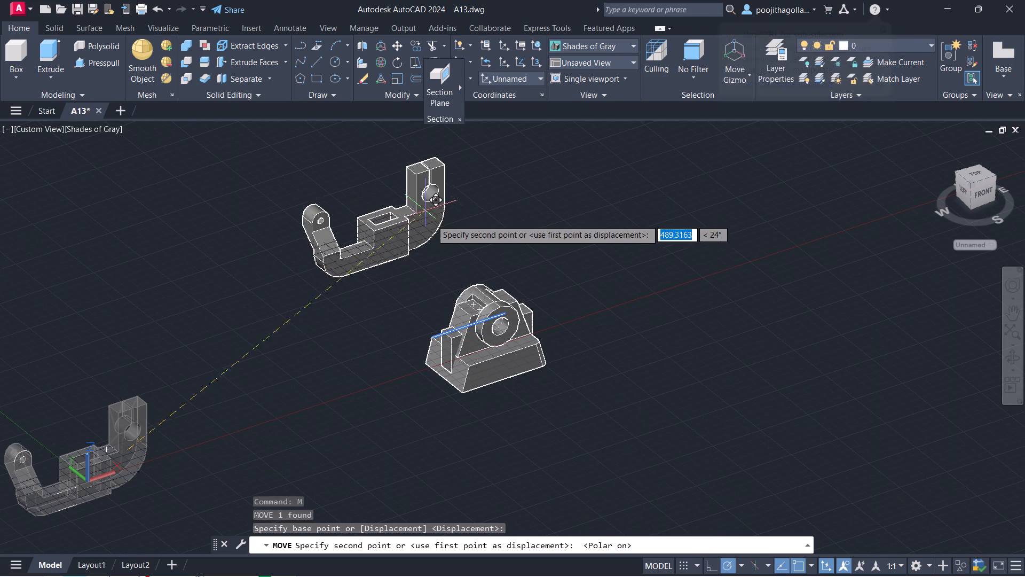
{"action": "scroll", "coordinate": [446, 216], "scroll_direction": "up", "scroll_amount": 2}
{"action": "scroll", "coordinate": [538, 205], "scroll_direction": "down", "scroll_amount": 1}
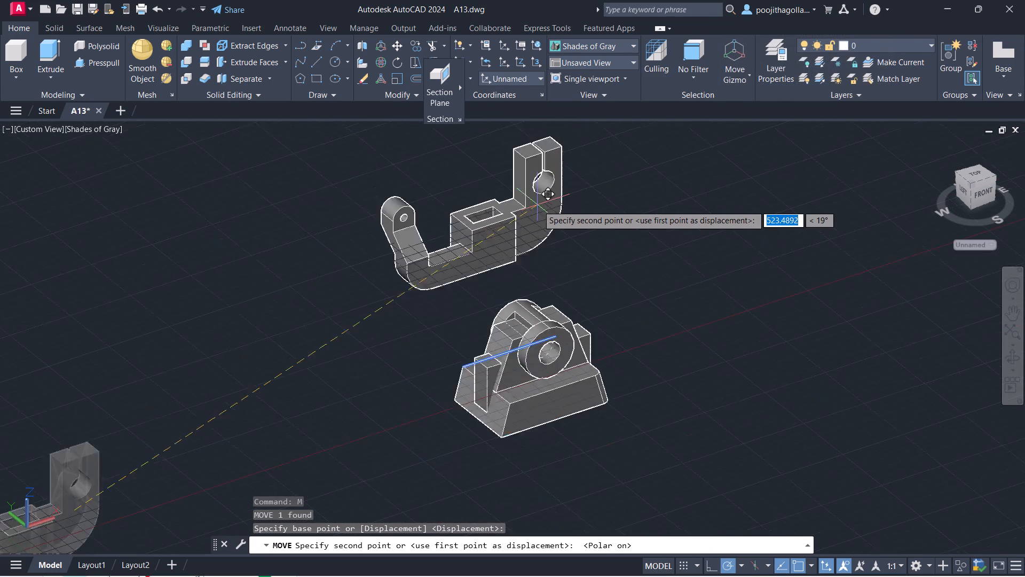
{"action": "scroll", "coordinate": [538, 205], "scroll_direction": "down", "scroll_amount": 1}
{"action": "middle_click_drag", "start_coordinate": [506, 186], "coordinate": [494, 245]}
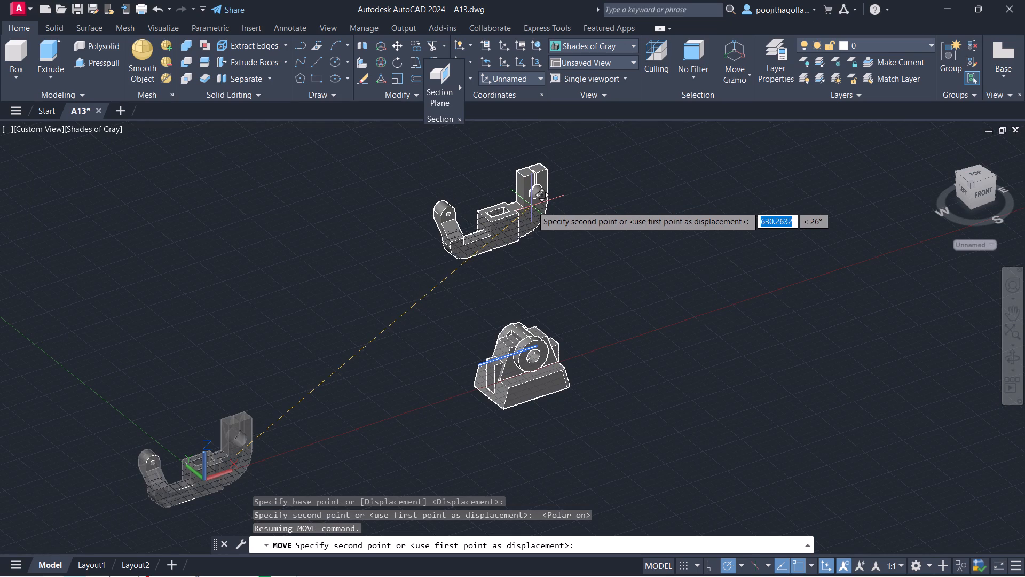
{"action": "left_click", "coordinate": [551, 198]}
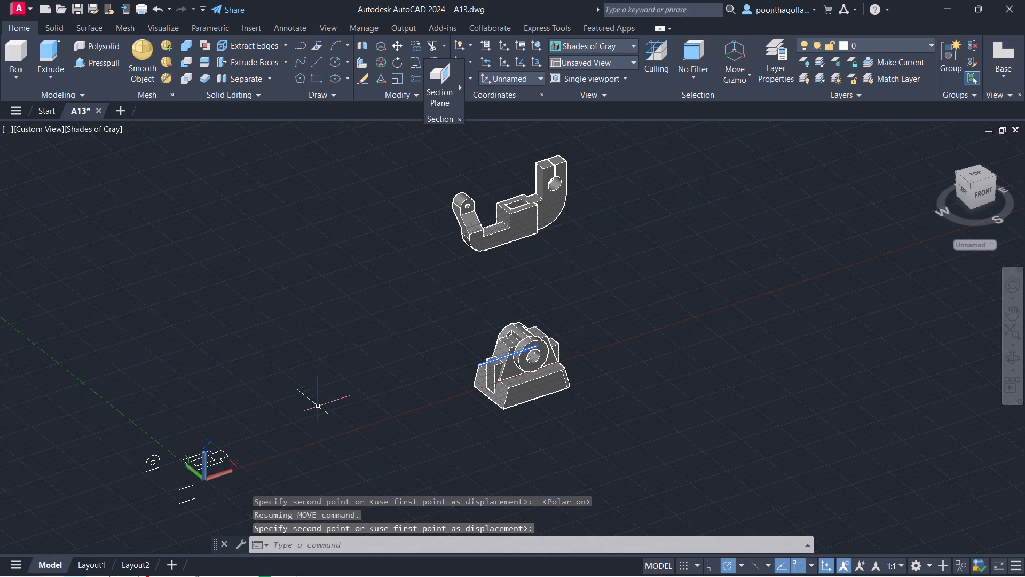
Erase all the leftover outlines and lines at the arm's original location near the origin.
{"action": "left_click_drag", "start_coordinate": [256, 412], "coordinate": [250, 420]}
{"action": "left_click", "coordinate": [124, 514]}
{"action": "key", "text": "Delete"}
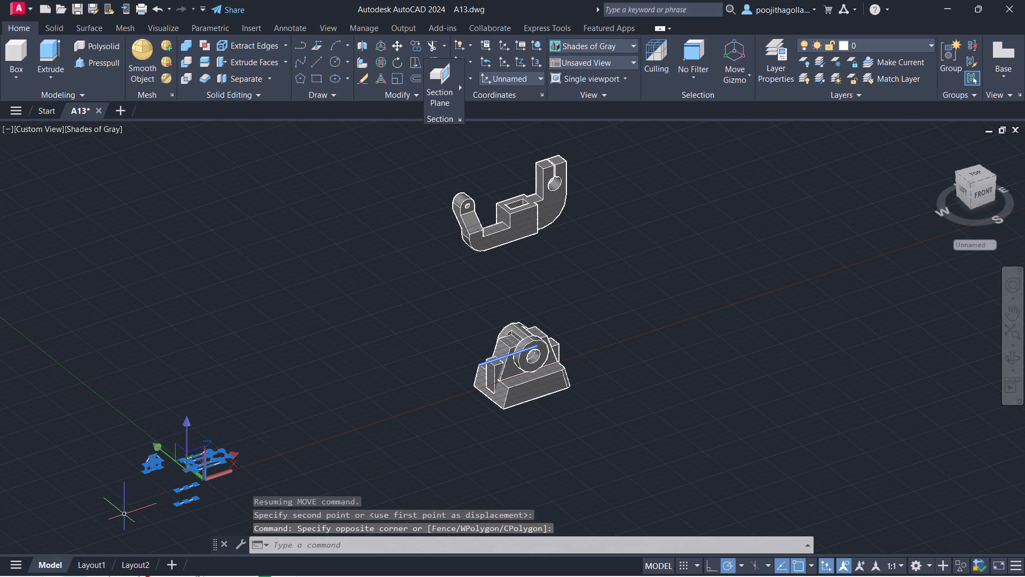
Union all the overlapping objects of the hub support into one solid.
{"action": "type", "text": "uni"}
{"action": "key", "text": "Return"}
{"action": "left_click_drag", "start_coordinate": [595, 307], "coordinate": [577, 327]}
{"action": "left_click", "coordinate": [435, 438]}
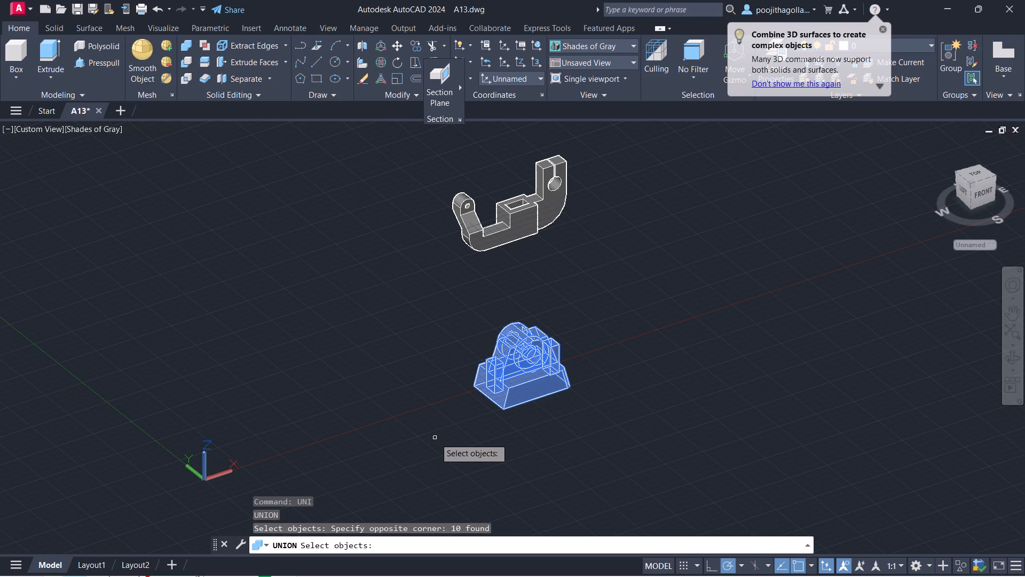
{"action": "key", "text": "Return"}
Save the drawing A13.dwg with the arm and the hub support both in view.
{"action": "middle_click_drag", "start_coordinate": [544, 299], "coordinate": [555, 311]}
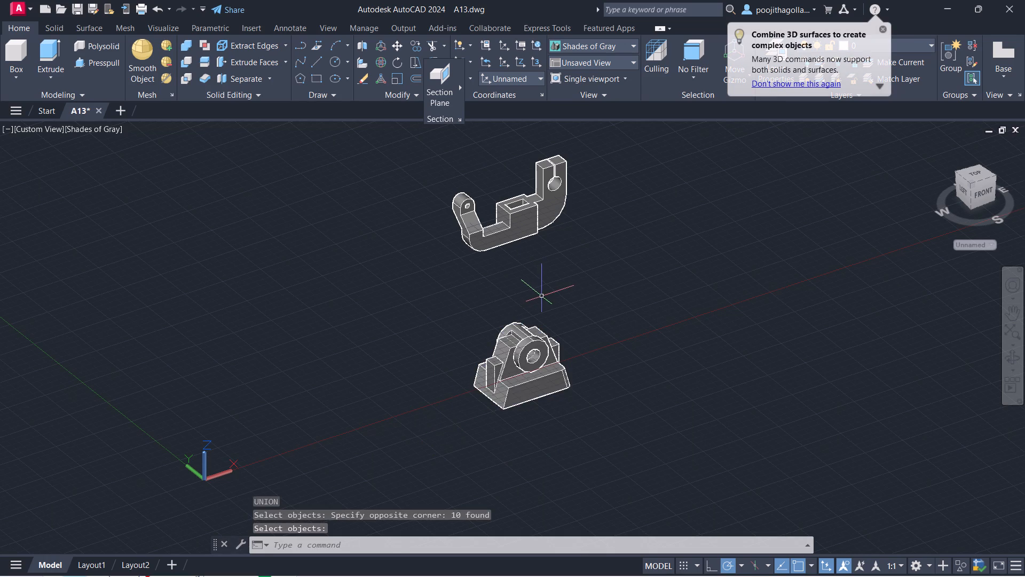
{"action": "middle_click_drag", "start_coordinate": [555, 311], "coordinate": [557, 357]}
{"action": "scroll", "coordinate": [556, 362], "scroll_direction": "up", "scroll_amount": 2}
{"action": "scroll", "coordinate": [549, 351], "scroll_direction": "down", "scroll_amount": 1}
{"action": "middle_click_drag", "start_coordinate": [549, 351], "coordinate": [519, 361]}
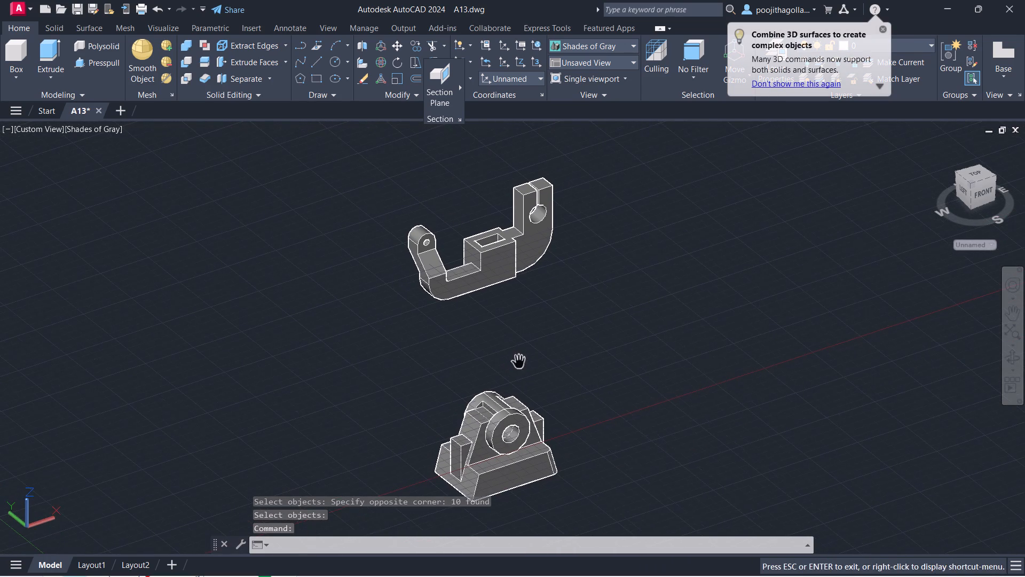
{"action": "key", "text": "Escape"}
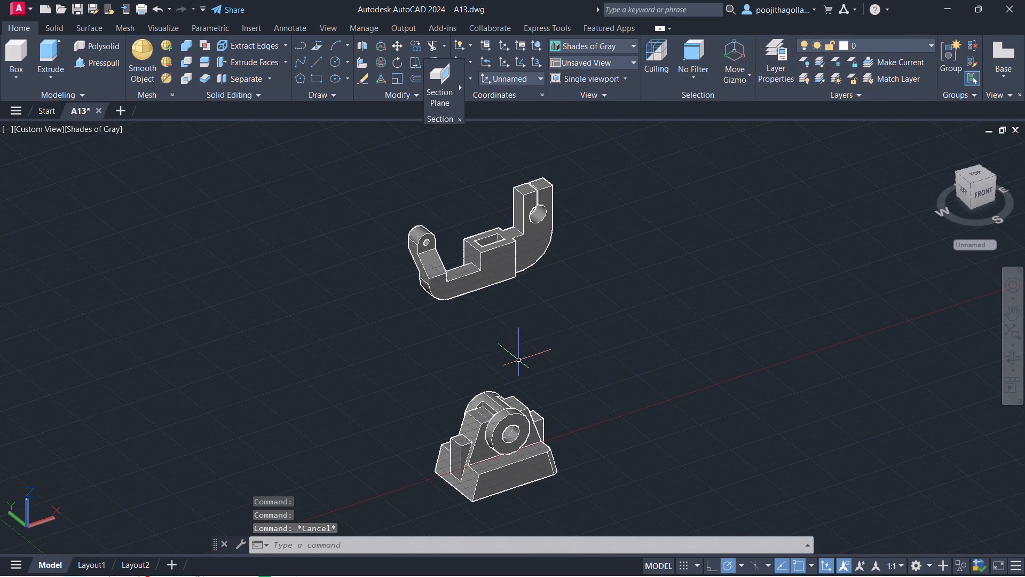
{"action": "middle_click_drag", "start_coordinate": [527, 384], "coordinate": [529, 388]}
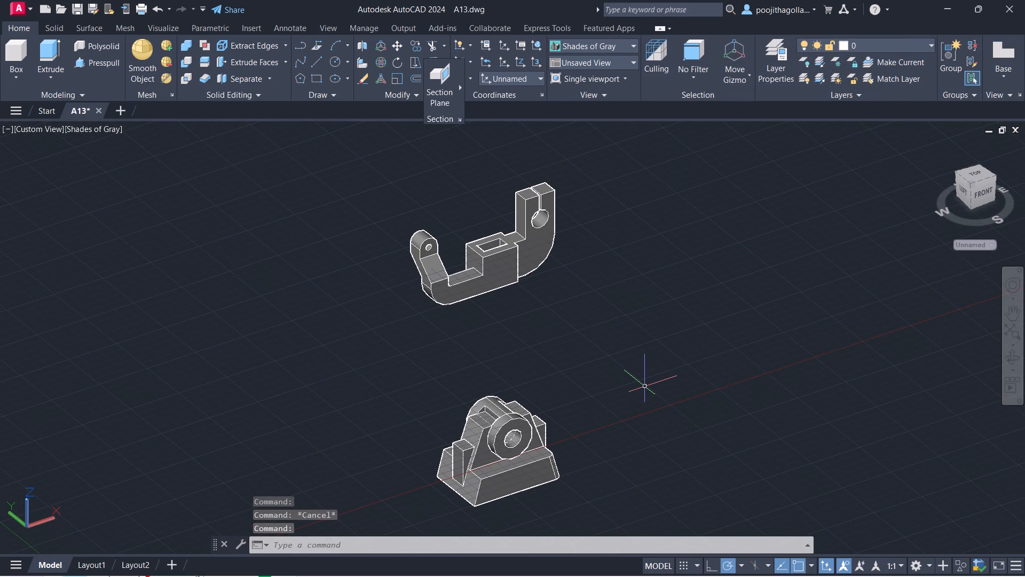
{"action": "key", "text": "ctrl+s"}
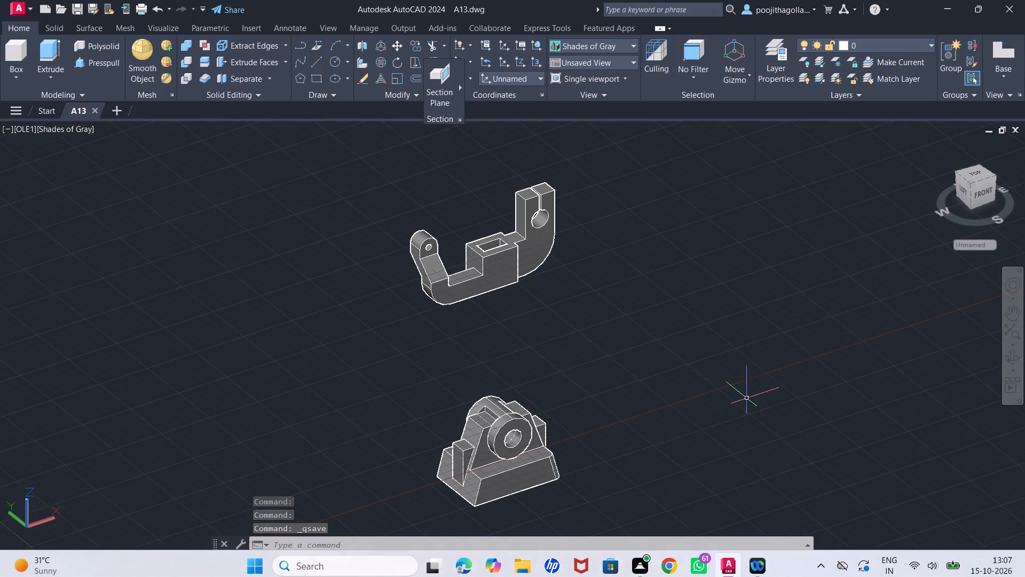
Save the drawing again with both parts centred in the view.
{"action": "middle_click_drag", "start_coordinate": [532, 375], "coordinate": [522, 341]}
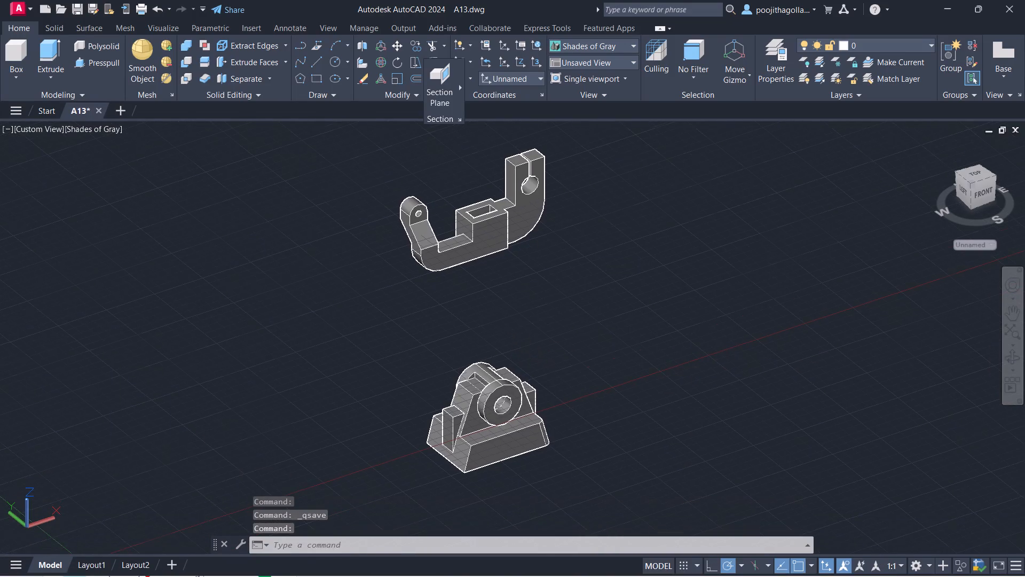
{"action": "scroll", "coordinate": [522, 341], "scroll_direction": "down", "scroll_amount": 1}
{"action": "middle_click_drag", "start_coordinate": [524, 339], "coordinate": [527, 369]}
{"action": "middle_click_drag", "start_coordinate": [520, 359], "coordinate": [522, 331]}
{"action": "scroll", "coordinate": [520, 359], "scroll_direction": "up", "scroll_amount": 1}
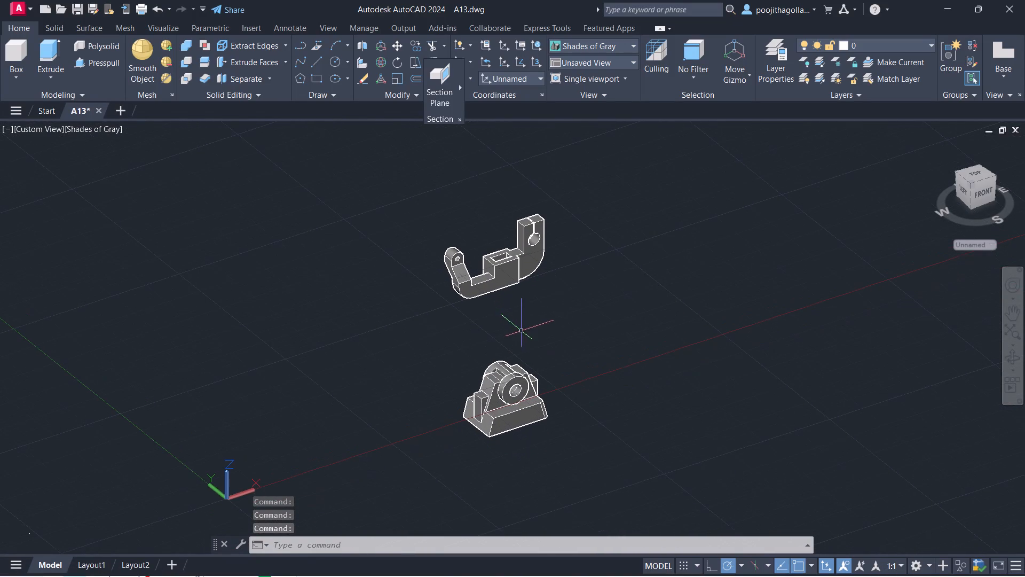
{"action": "scroll", "coordinate": [518, 332], "scroll_direction": "up", "scroll_amount": 1}
{"action": "key", "text": "ctrl+s"}
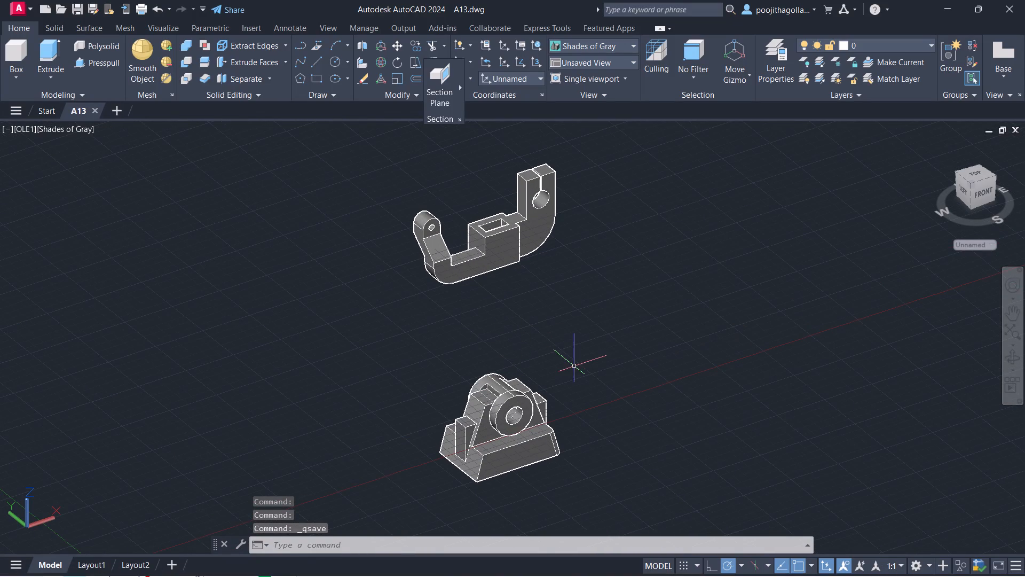
{"action": "key", "text": "ctrl+s"}
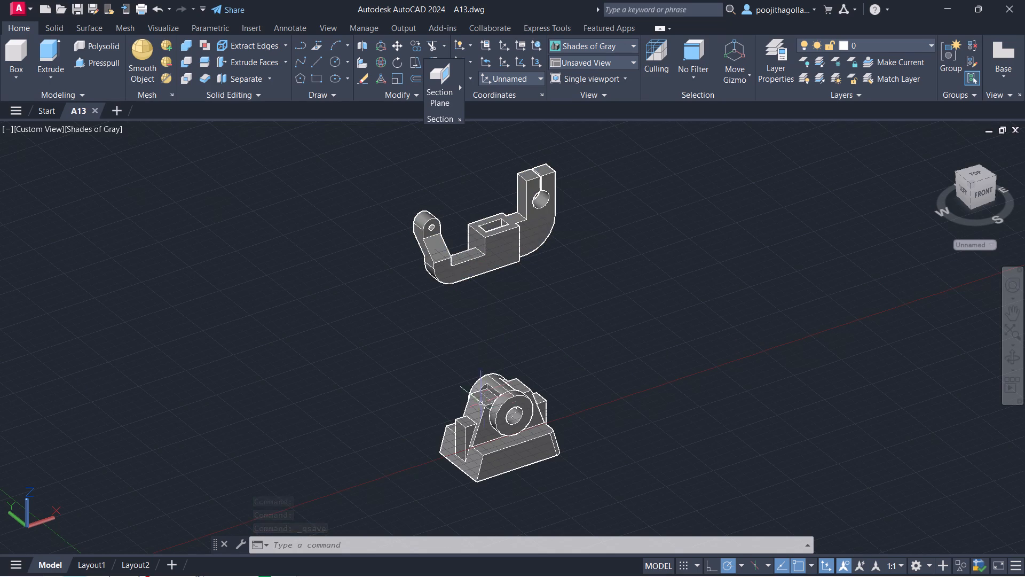
Start a plot of the model with AutoCAD PDF (High Quality Print).pc3 as the plotter and the plot centred.
{"action": "scroll", "coordinate": [492, 336], "scroll_direction": "down", "scroll_amount": 1}
{"action": "middle_click_drag", "start_coordinate": [492, 336], "coordinate": [500, 368]}
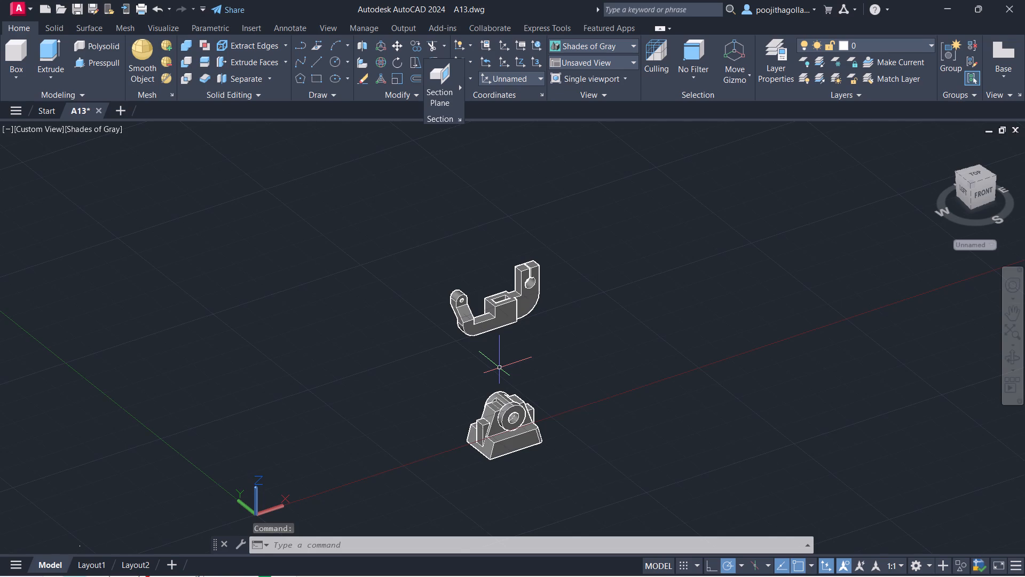
{"action": "key", "text": "ctrl+p"}
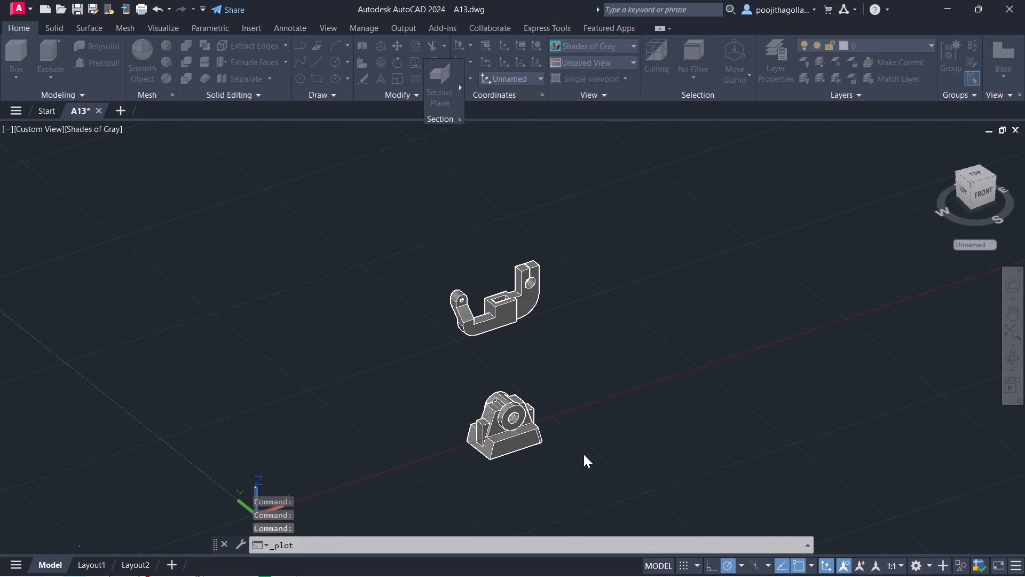
{"action": "left_click", "coordinate": [514, 199]}
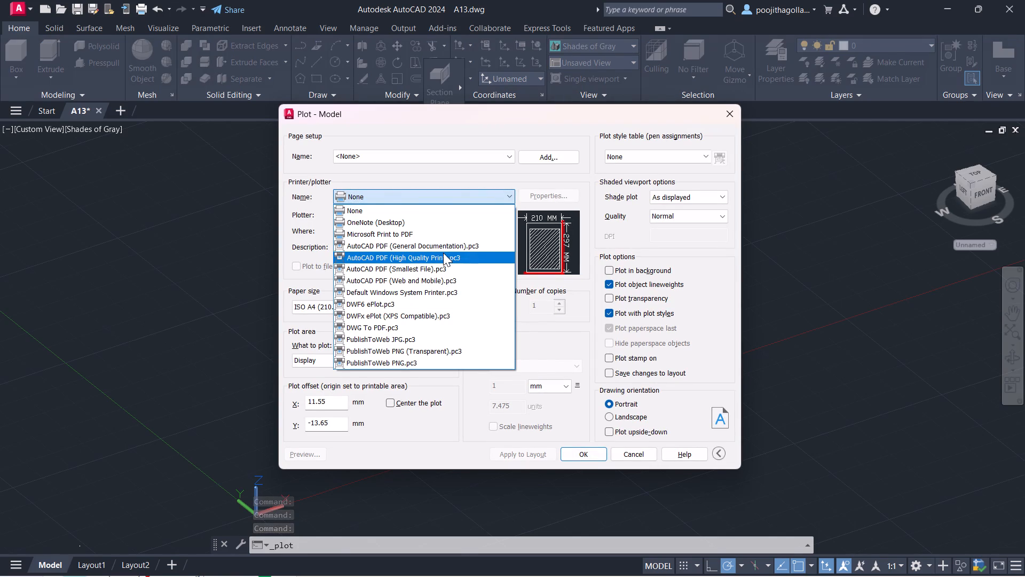
{"action": "left_click", "coordinate": [443, 253]}
{"action": "left_click", "coordinate": [391, 404]}
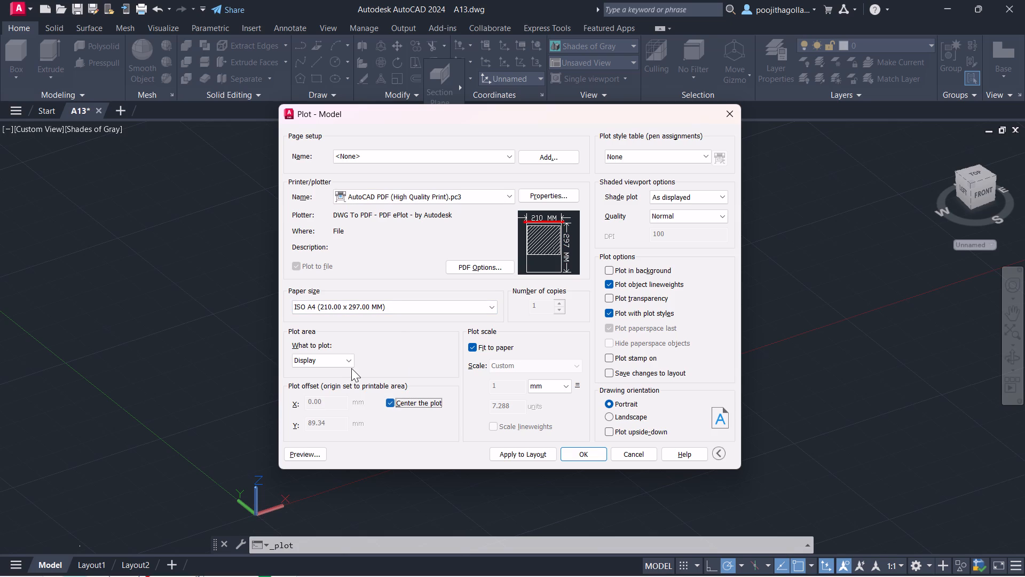
Set the plot area to a window enclosing both the arm and the hub support.
{"action": "left_click", "coordinate": [343, 363]}
{"action": "left_click", "coordinate": [307, 395]}
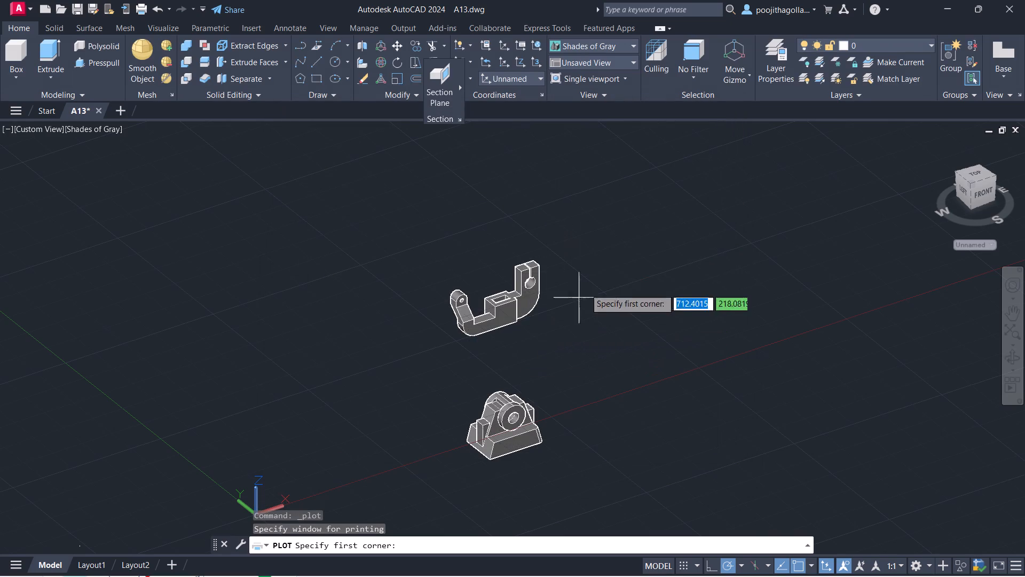
{"action": "middle_click_drag", "start_coordinate": [578, 336], "coordinate": [568, 299]}
{"action": "scroll", "coordinate": [566, 299], "scroll_direction": "up", "scroll_amount": 1}
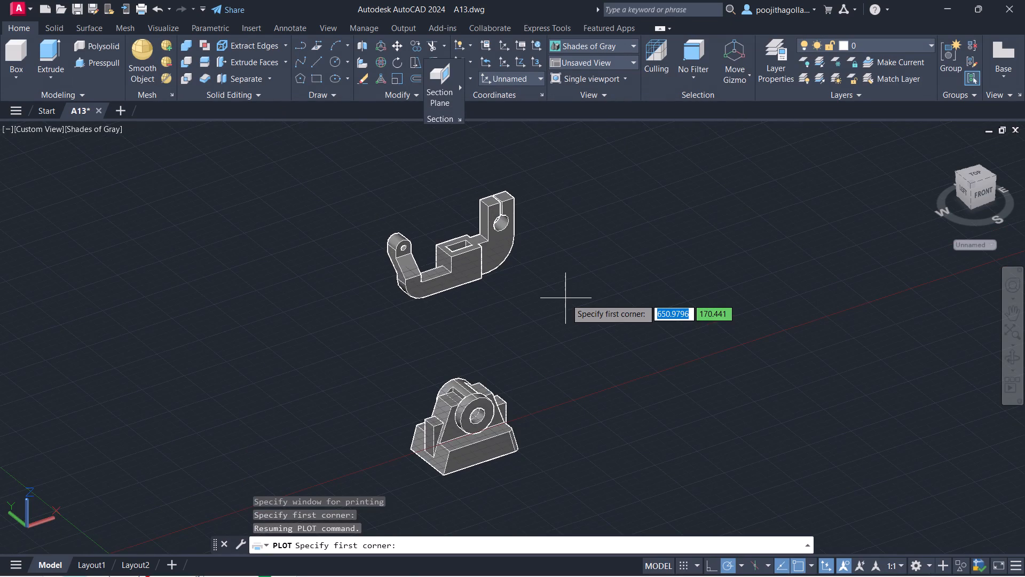
{"action": "left_click_drag", "start_coordinate": [586, 157], "coordinate": [586, 163]}
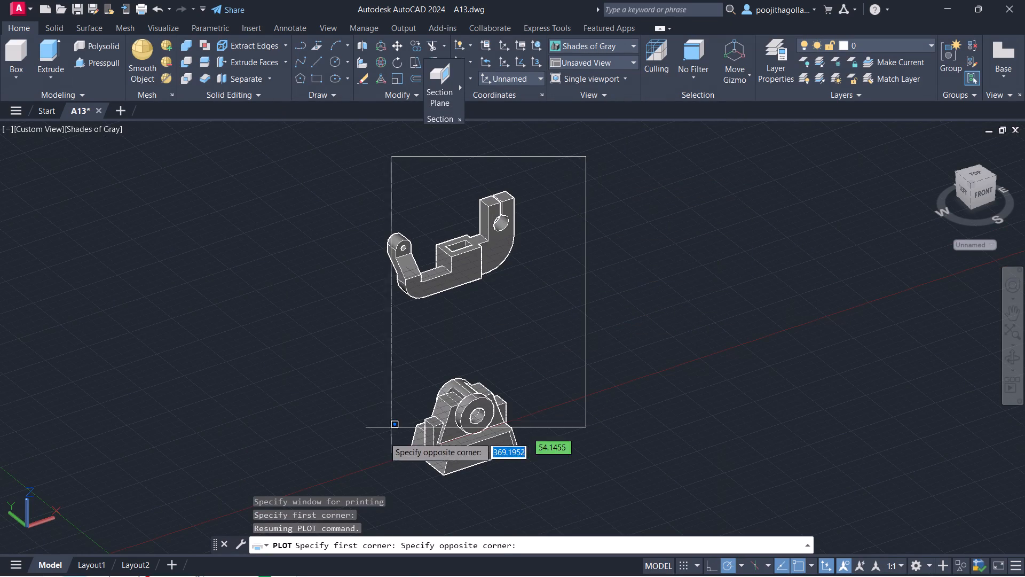
{"action": "left_click_drag", "start_coordinate": [336, 488], "coordinate": [584, 454]}
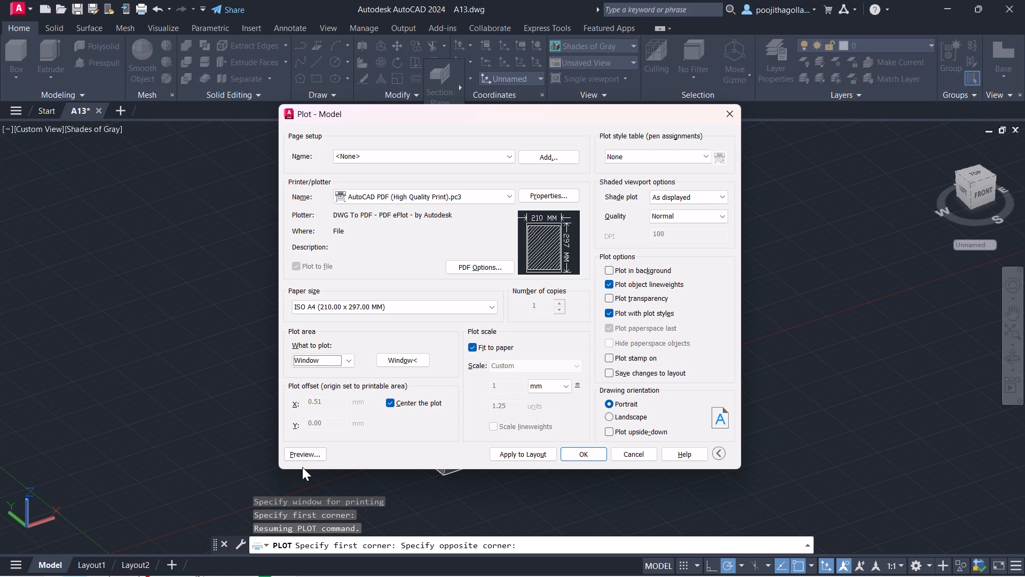
Preview the plot and output it as A13-Model.pdf in the CAD folder.
{"action": "left_click", "coordinate": [304, 451]}
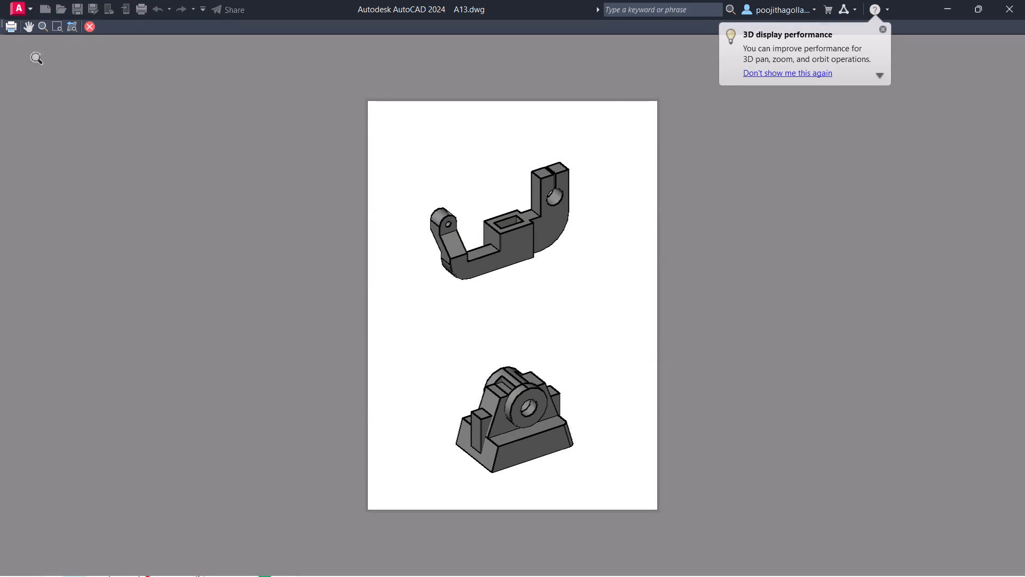
{"action": "left_click", "coordinate": [11, 32]}
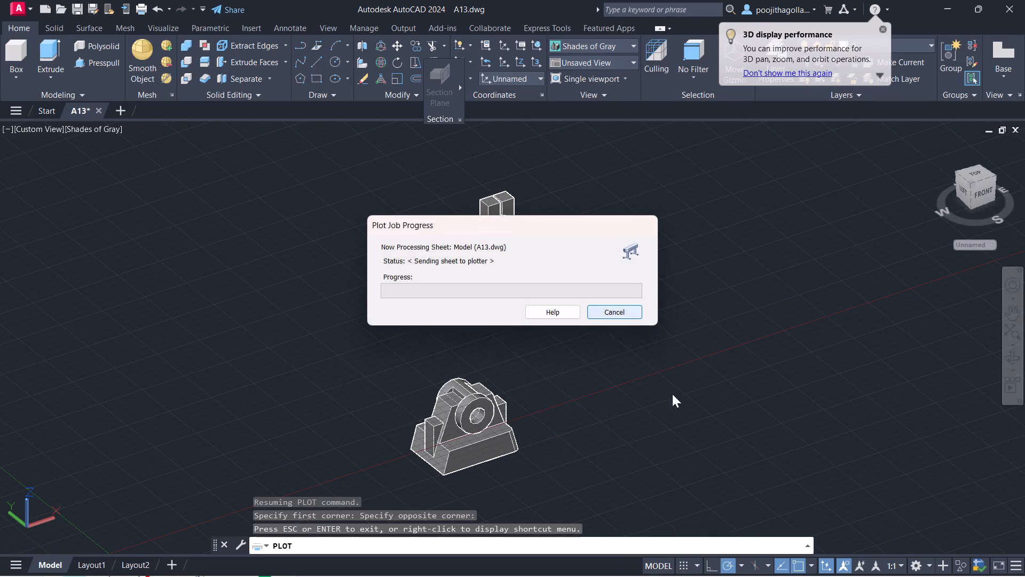
{"action": "double_click", "coordinate": [400, 182]}
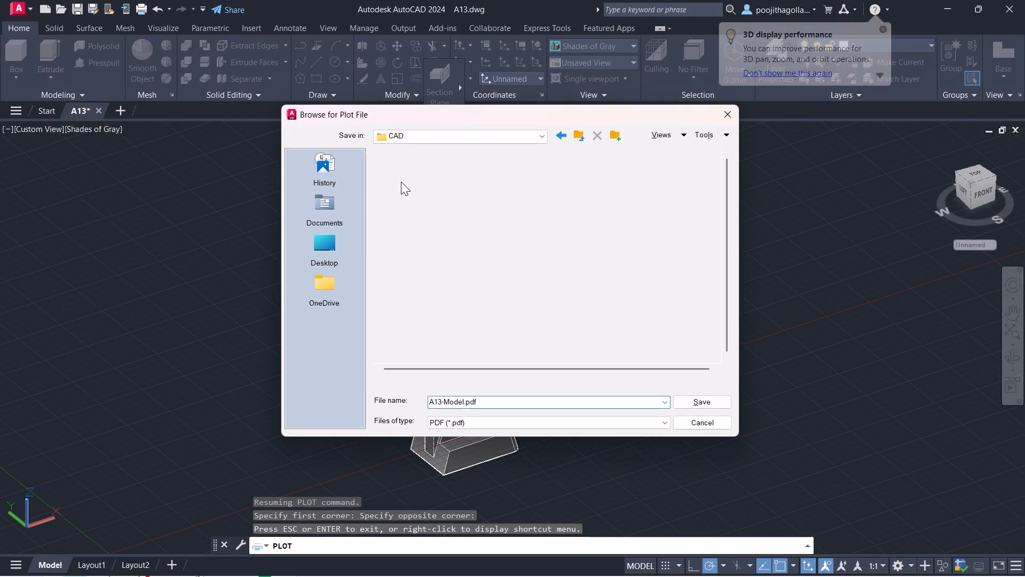
{"action": "left_click", "coordinate": [695, 399]}
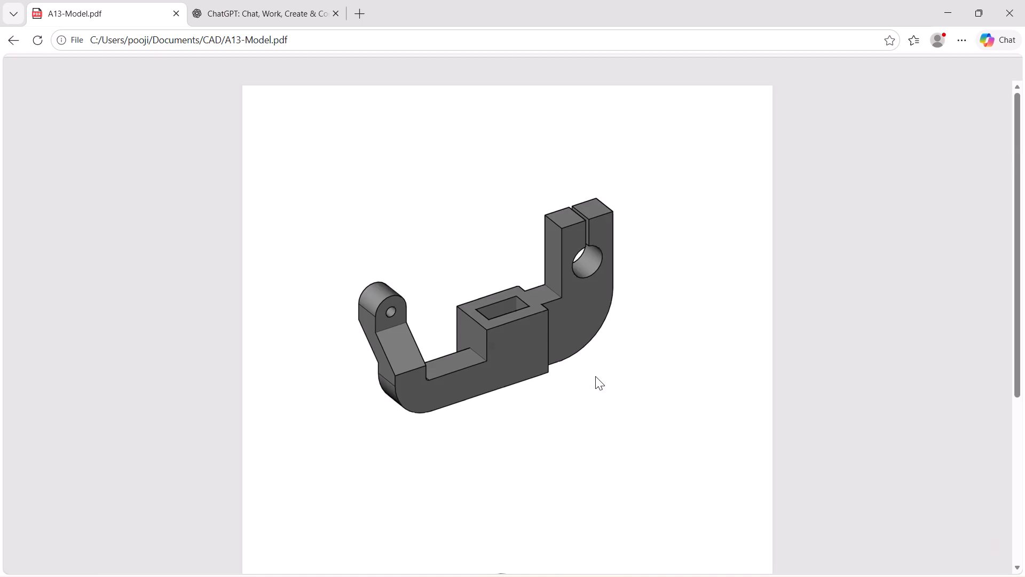
Check both parts on the plotted page of A13-Model.pdf in the browser, and close it.
{"action": "scroll", "coordinate": [595, 376], "scroll_direction": "down", "scroll_amount": 3}
{"action": "scroll", "coordinate": [595, 376], "scroll_direction": "up", "scroll_amount": 4}
{"action": "scroll", "coordinate": [595, 376], "scroll_direction": "down", "scroll_amount": 2}
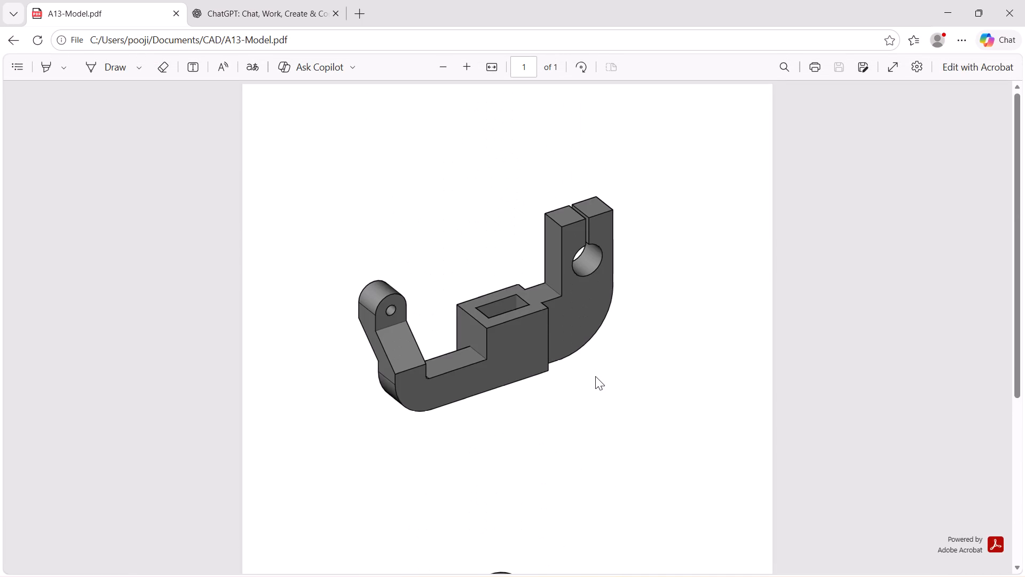
{"action": "scroll", "coordinate": [595, 376], "scroll_direction": "down", "scroll_amount": 3}
{"action": "scroll", "coordinate": [616, 369], "scroll_direction": "up", "scroll_amount": 5}
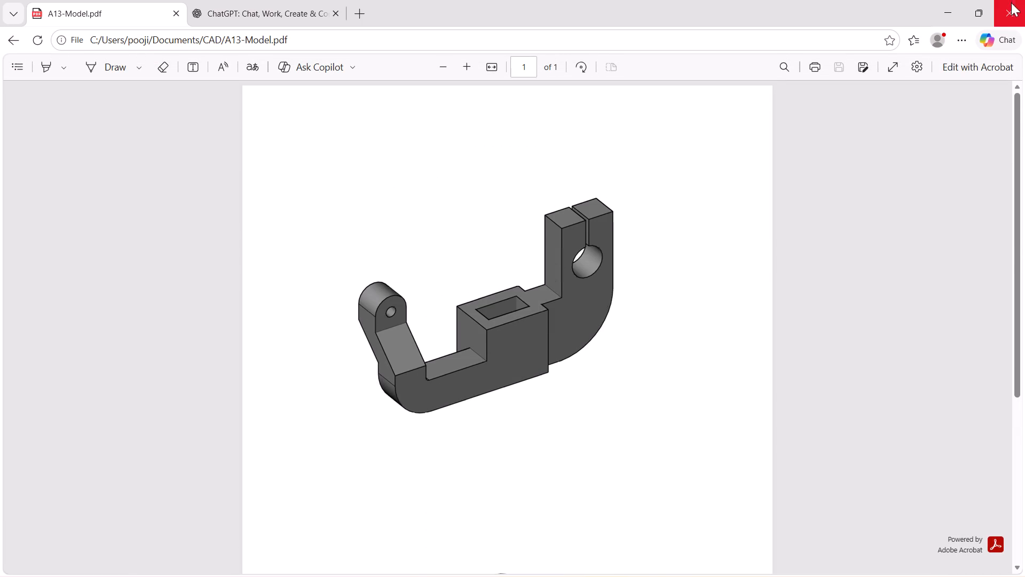
{"action": "left_click", "coordinate": [1010, 15]}
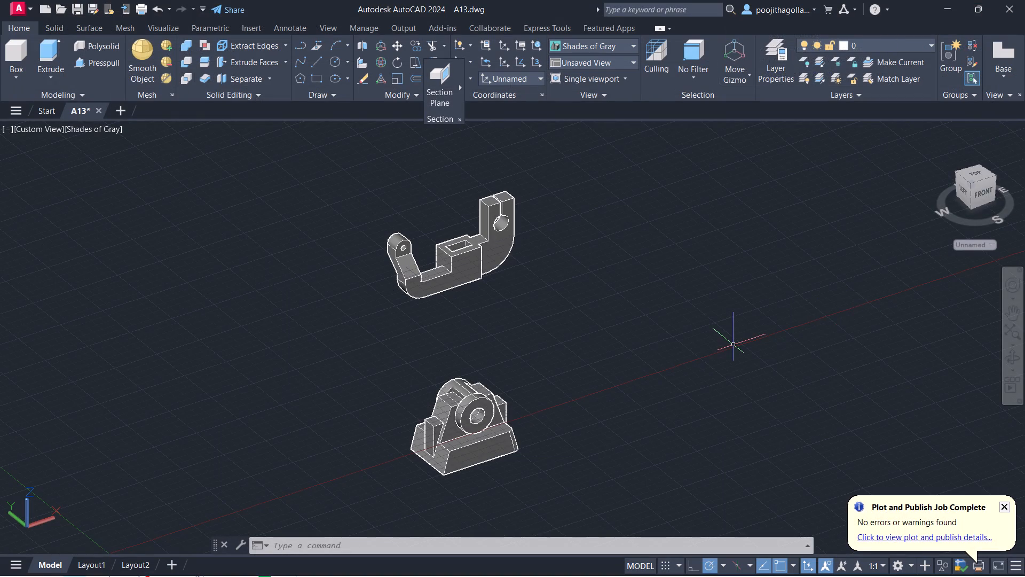
Query the drawing's log file path with LOGFILENAME.
{"action": "type", "text": "lo"}
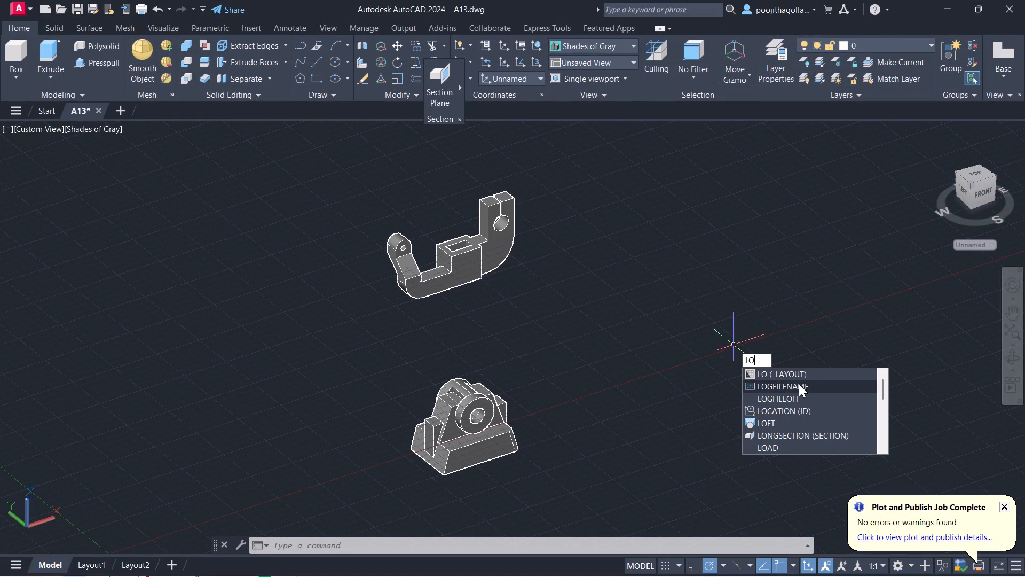
{"action": "left_click", "coordinate": [799, 384]}
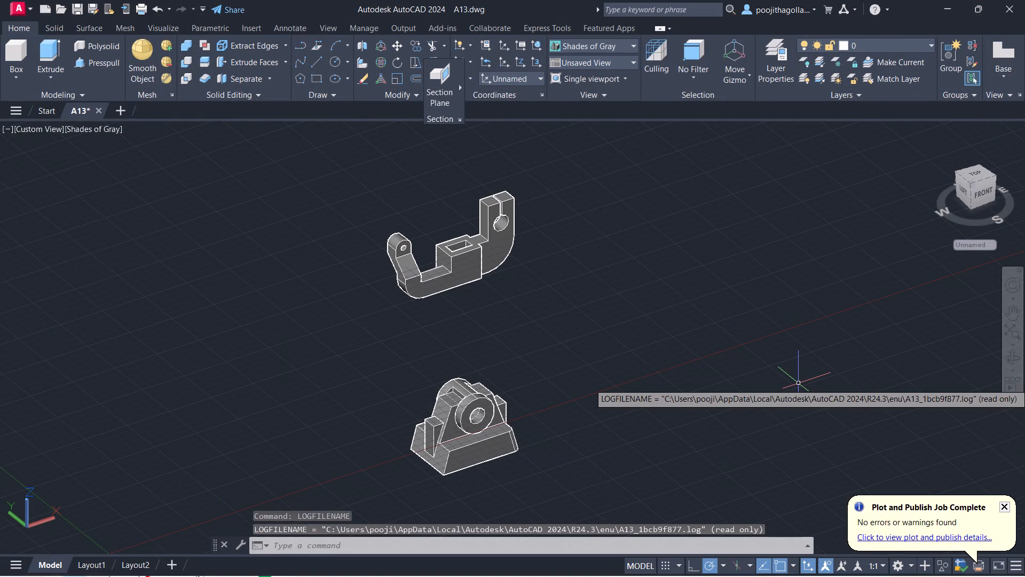